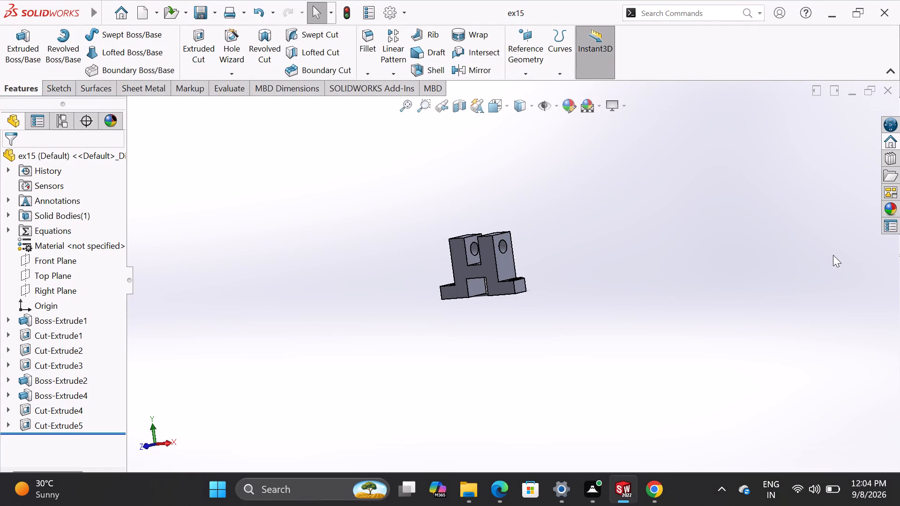
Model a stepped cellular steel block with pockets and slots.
Minimize the ex15 part window and create a new part document.
click(854, 91)
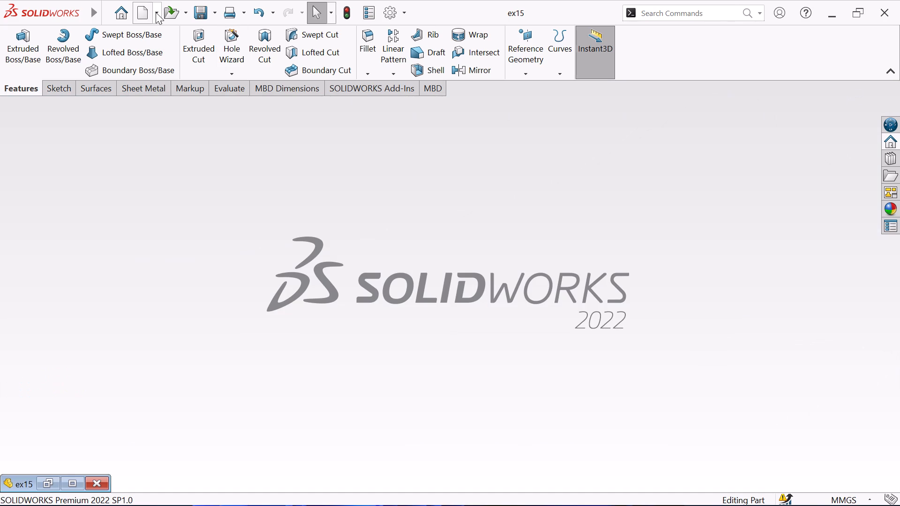
click(156, 12)
click(158, 31)
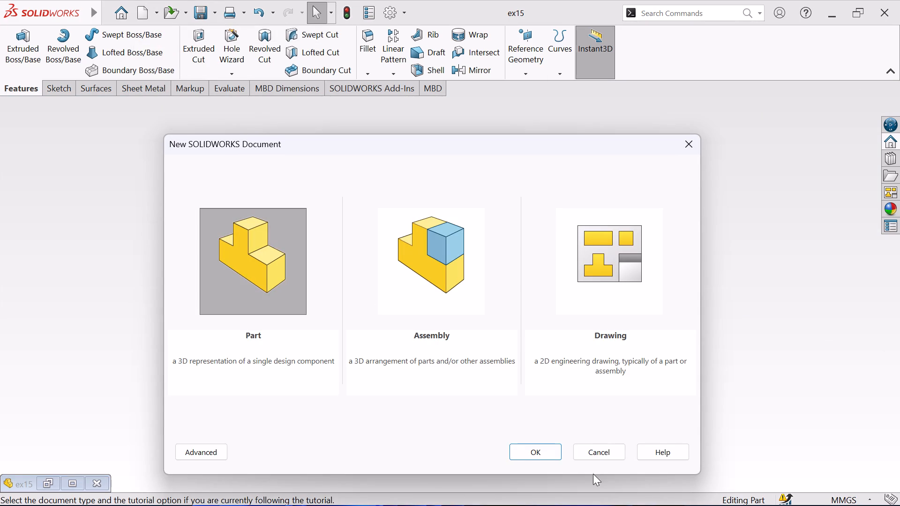
click(541, 448)
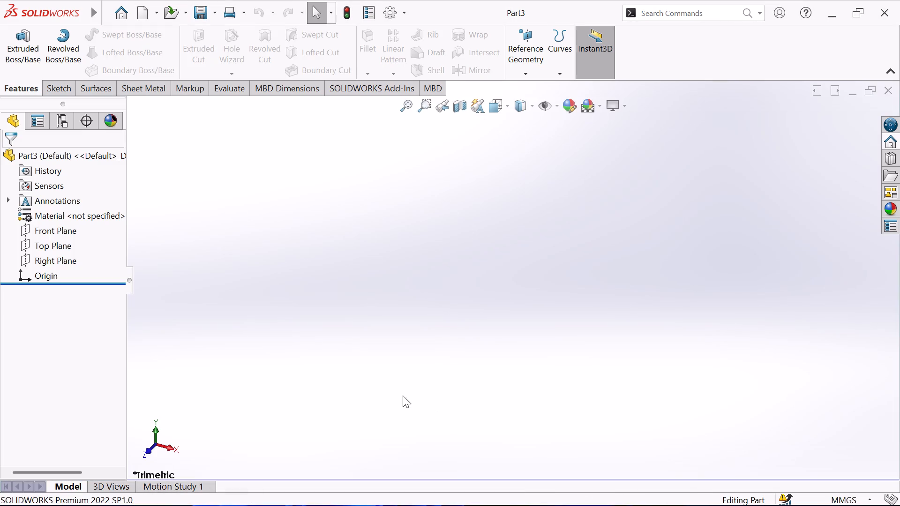
Start a new sketch on the Front Plane of the empty part.
click(59, 229)
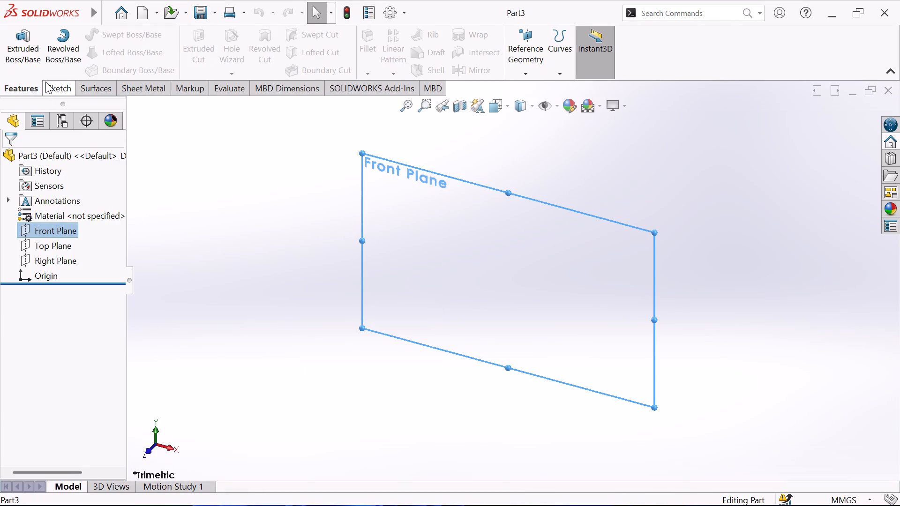
click(45, 82)
click(20, 51)
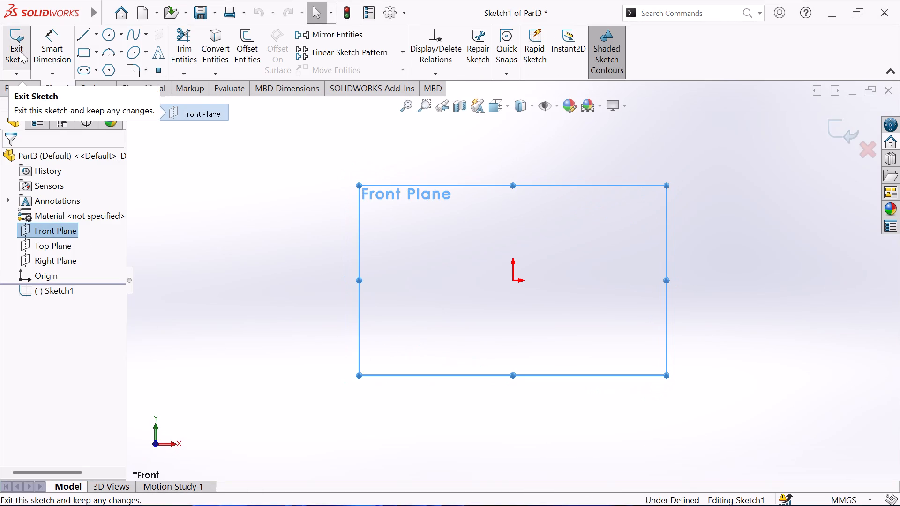
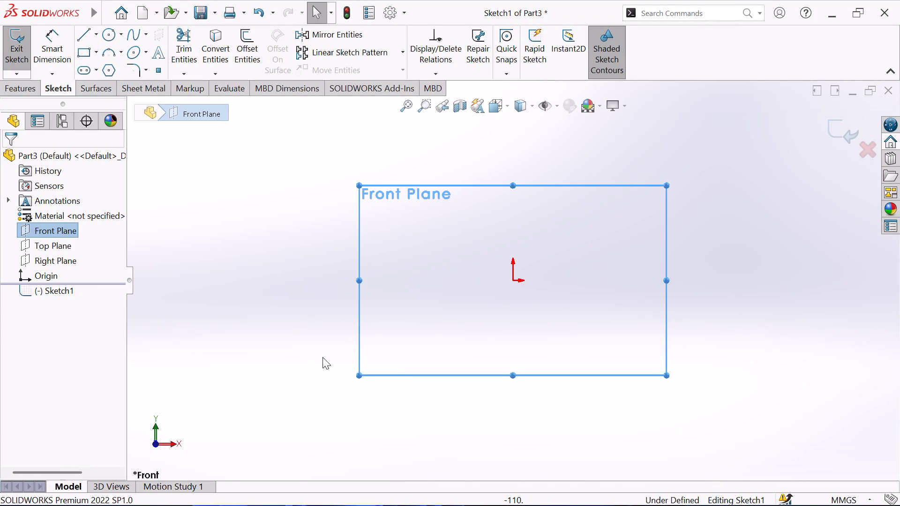
Sketch a center rectangle about the origin, about 71 mm wide and 109 mm high.
click(80, 49)
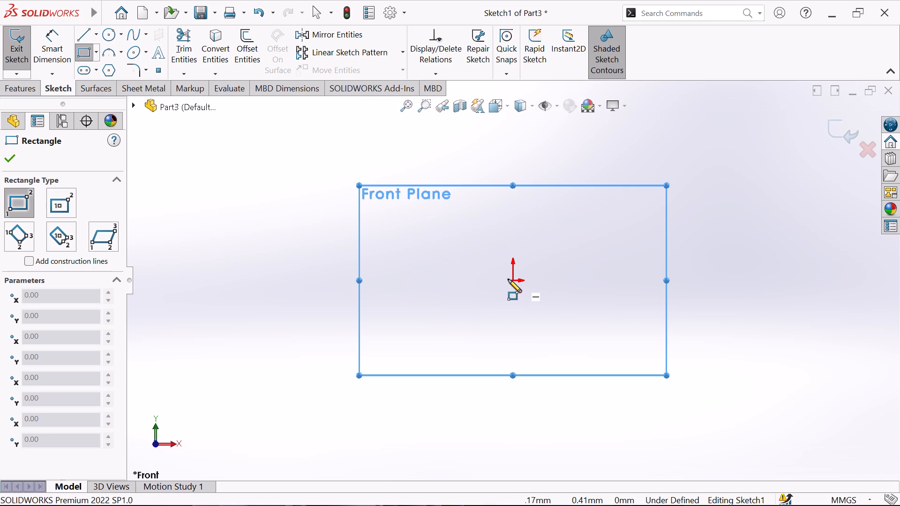
click(14, 159)
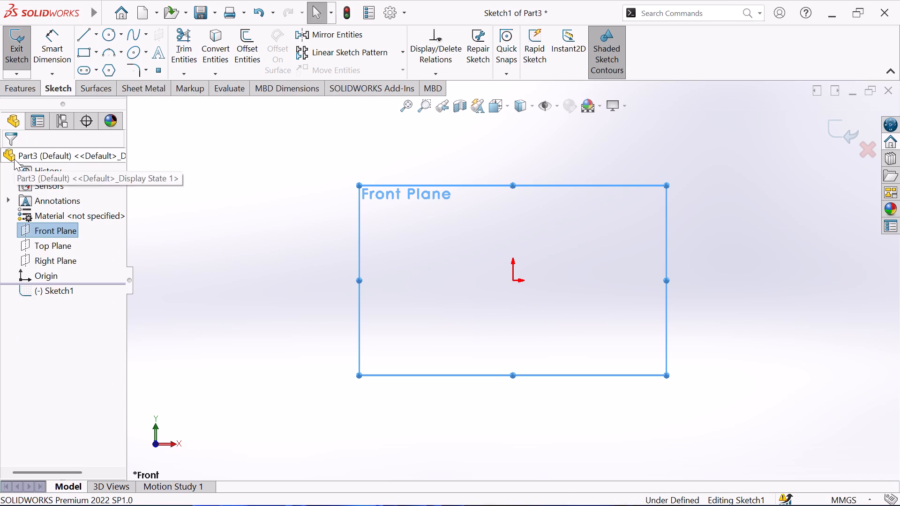
click(99, 50)
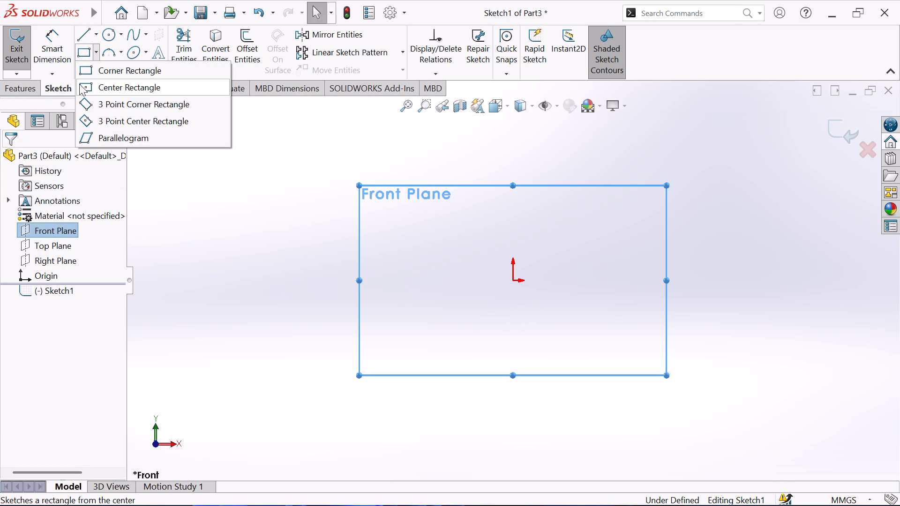
click(90, 86)
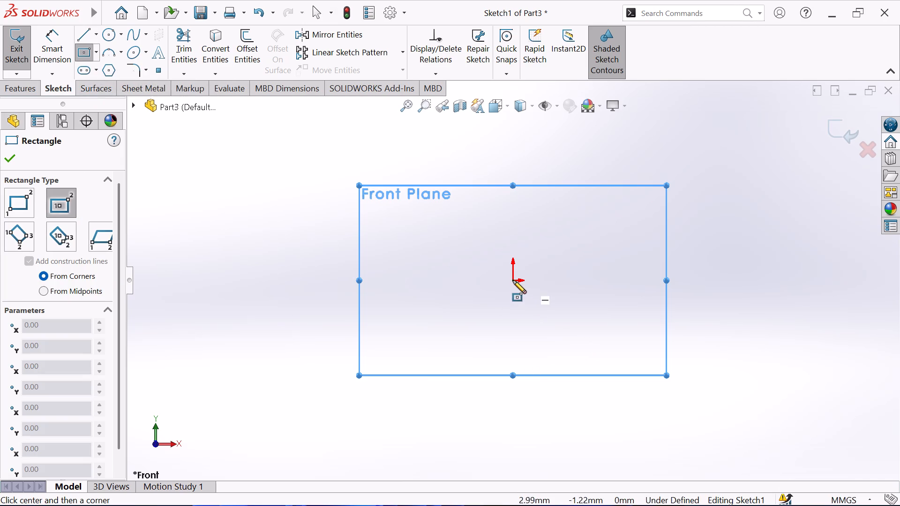
click(512, 280)
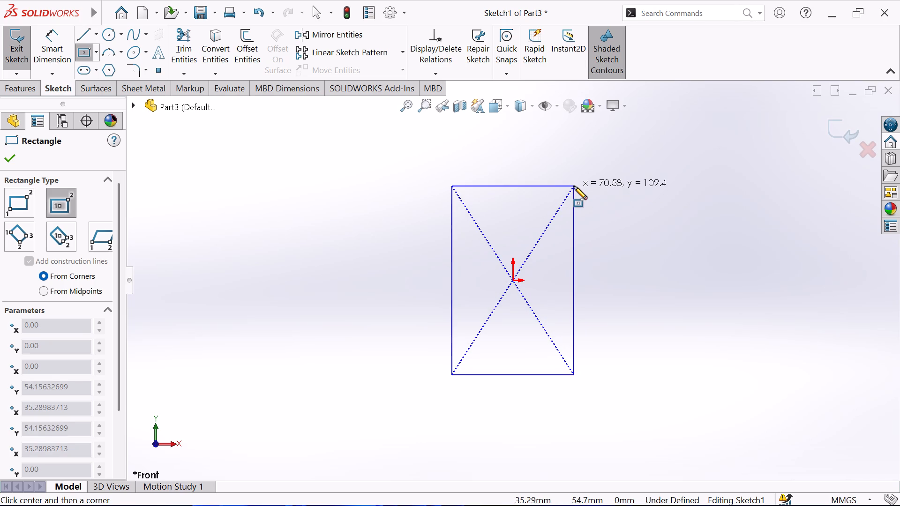
click(574, 186)
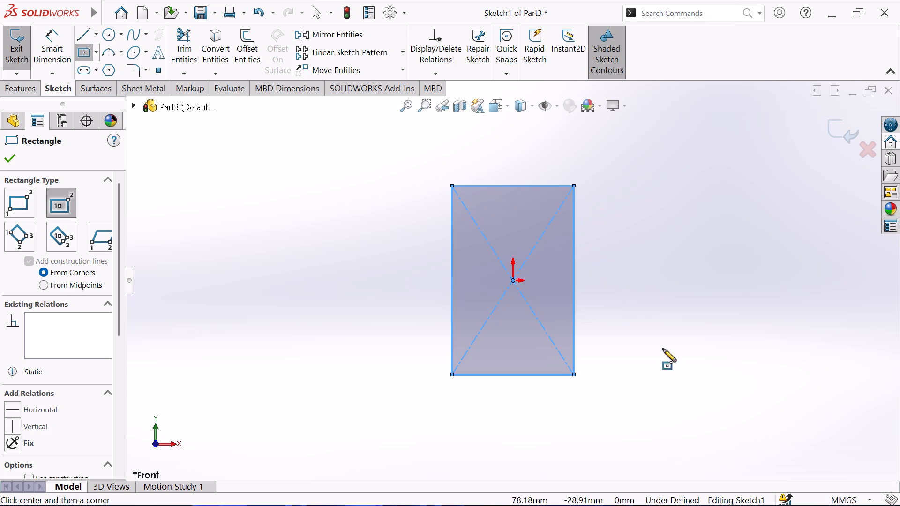
right_click(676, 387)
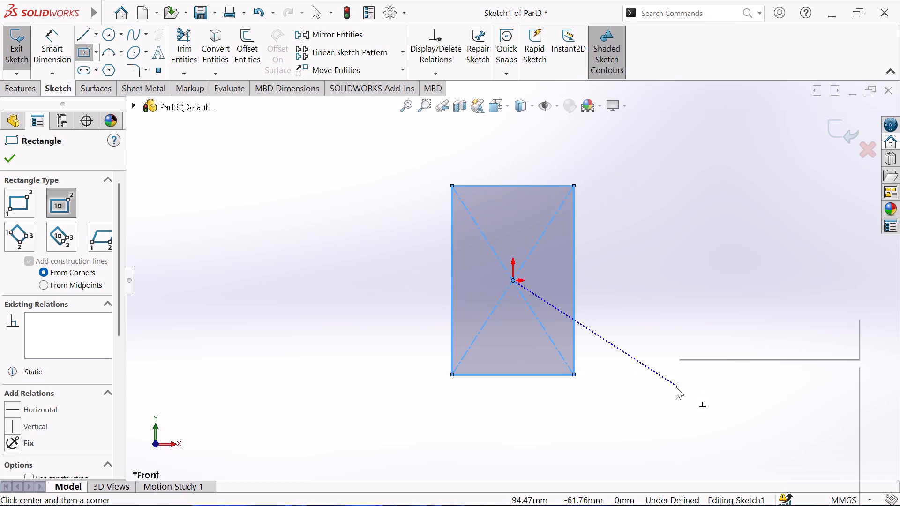
click(704, 374)
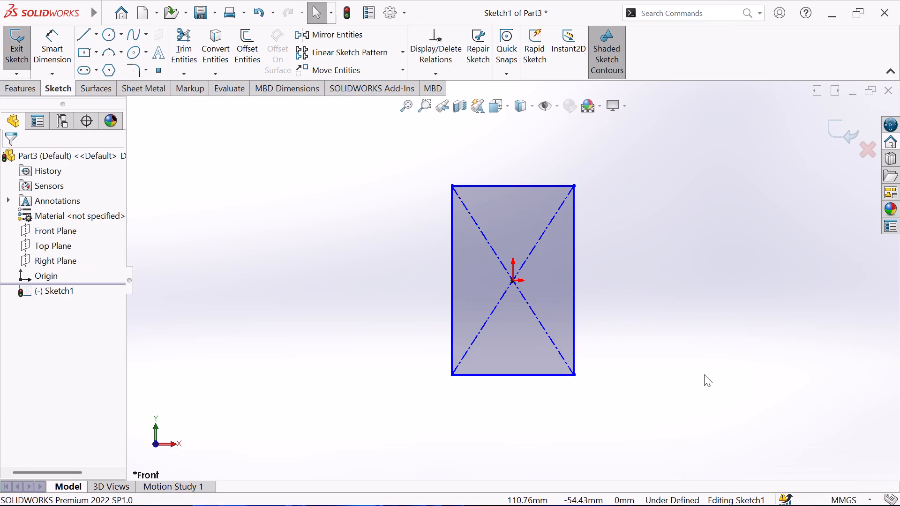
Dimension the rectangle to 60 mm wide and 100 mm high.
click(55, 34)
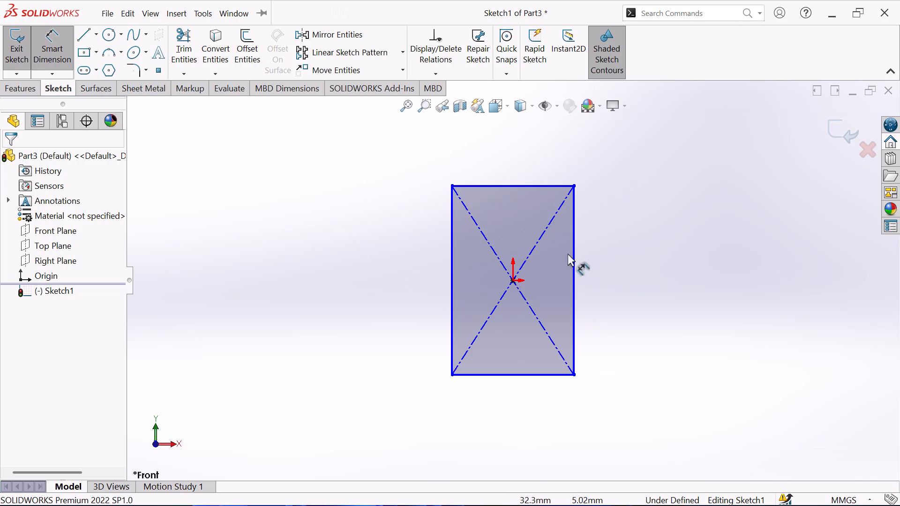
click(534, 187)
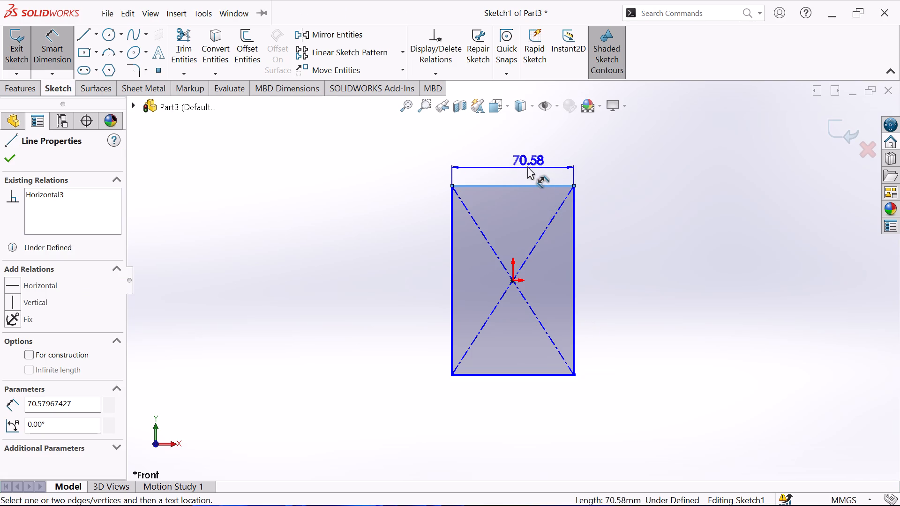
click(519, 164)
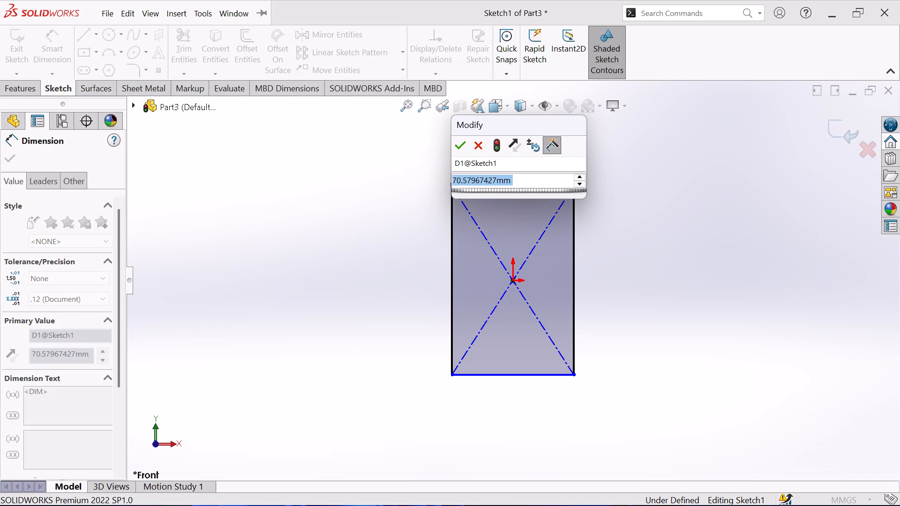
text(60)
key(Return)
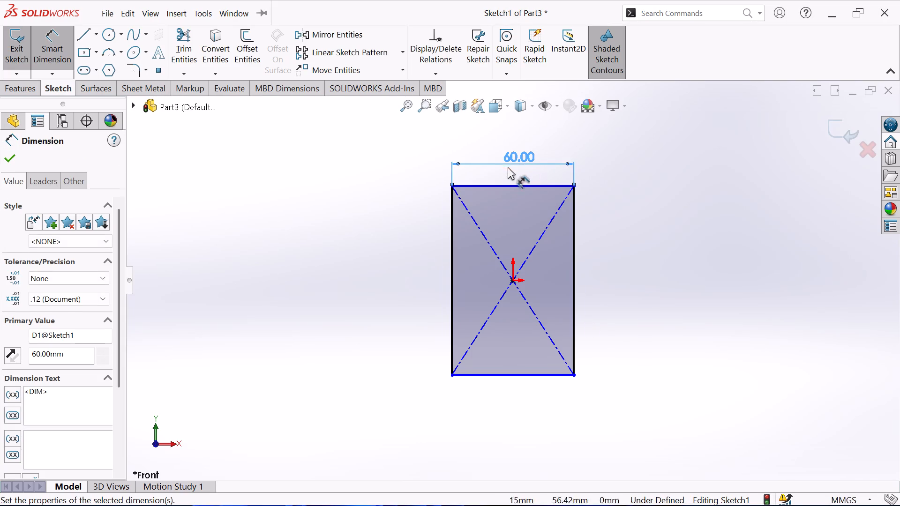
click(452, 268)
click(418, 285)
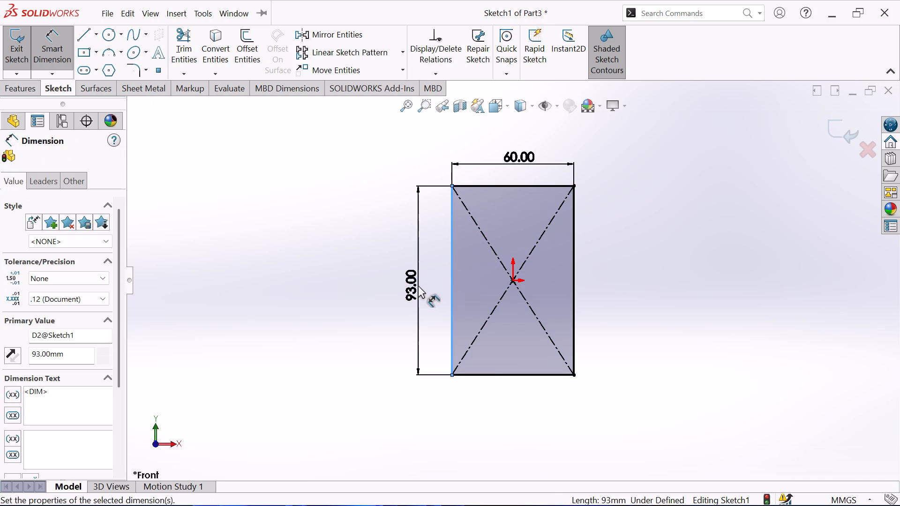
key(1)
text(00)
key(Return)
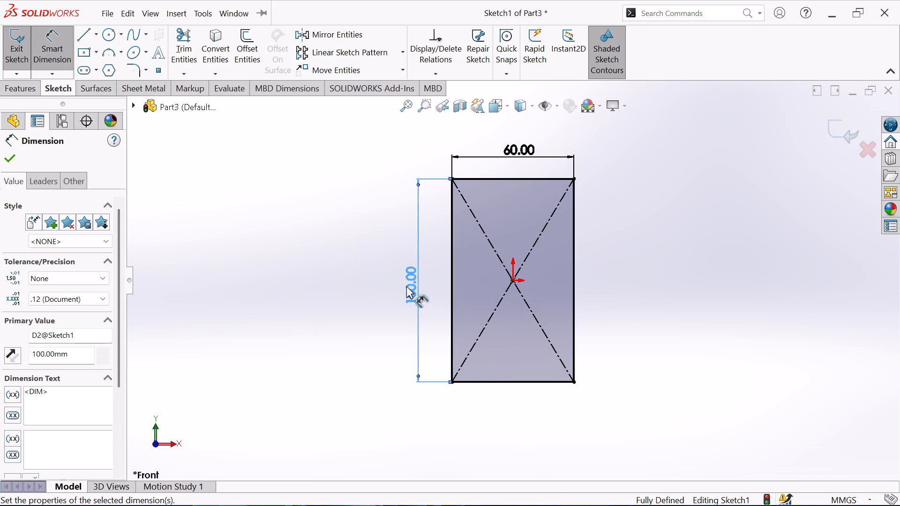
click(13, 157)
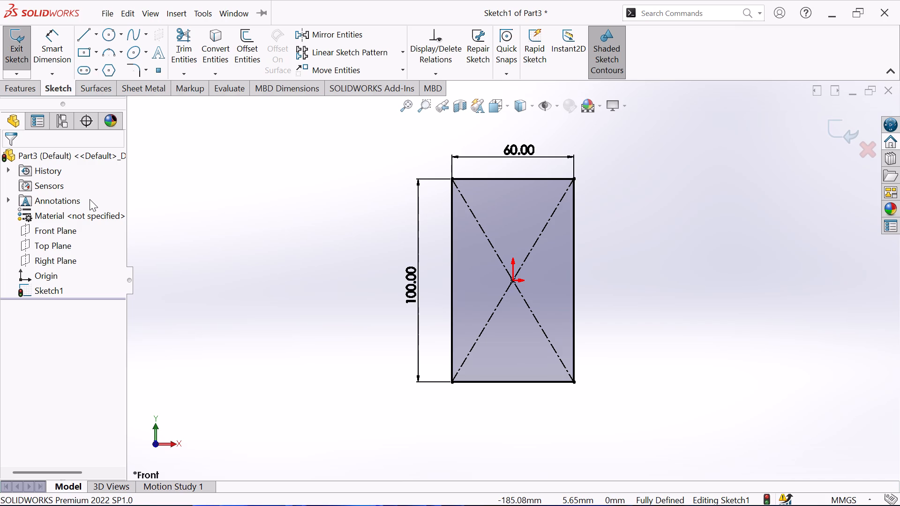
Finish the sketch and extrude the rectangle as a Blind boss 30 mm deep.
click(14, 47)
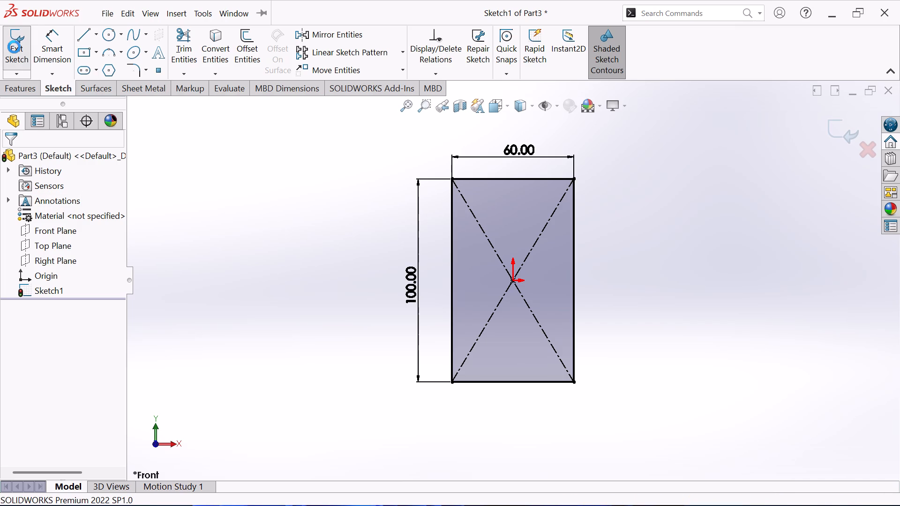
click(11, 84)
click(18, 52)
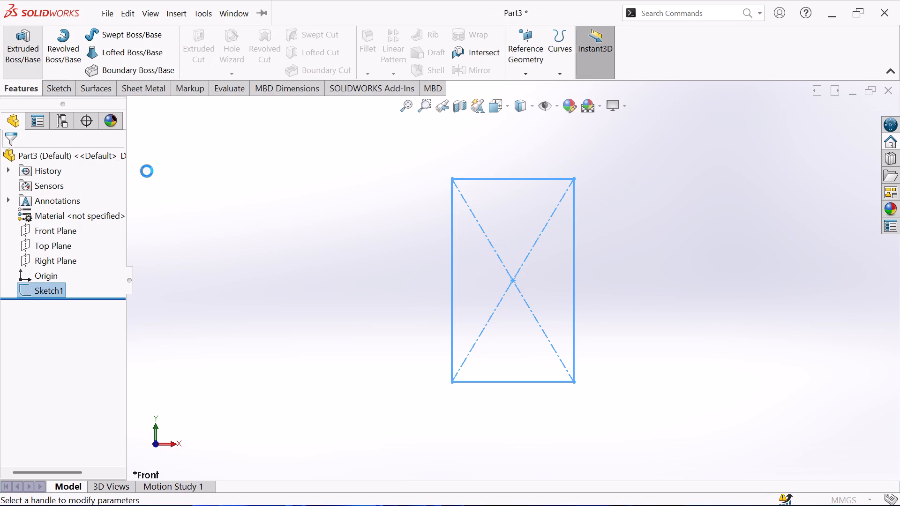
double_click(109, 279)
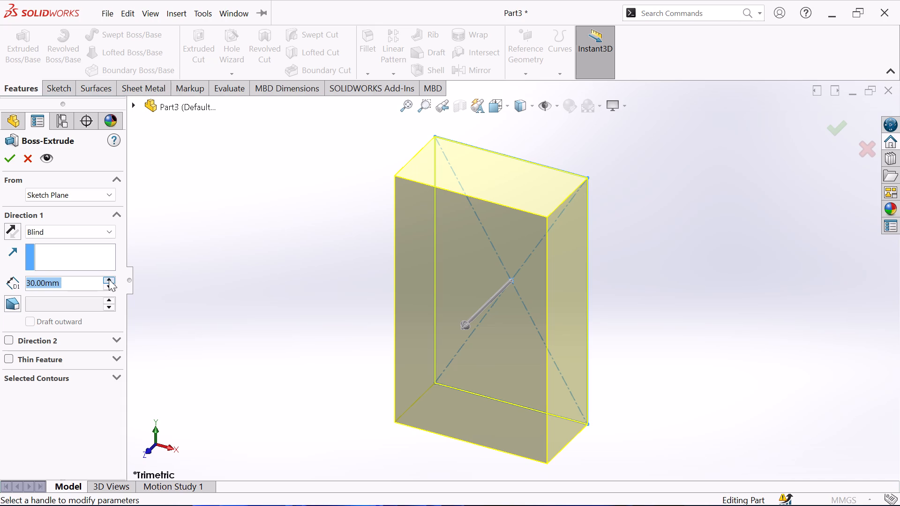
click(7, 159)
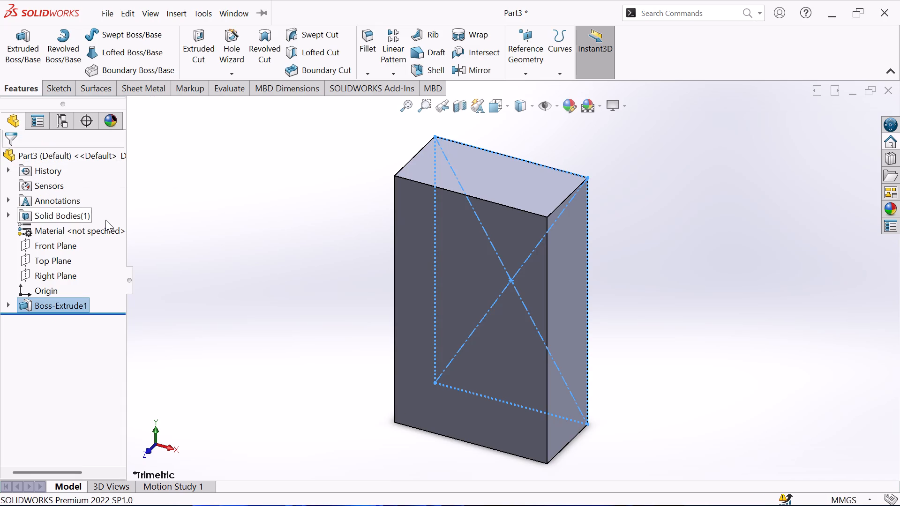
Start a sketch on the block's large front face and convert the face's outline into sketch lines.
click(433, 313)
click(59, 98)
click(60, 90)
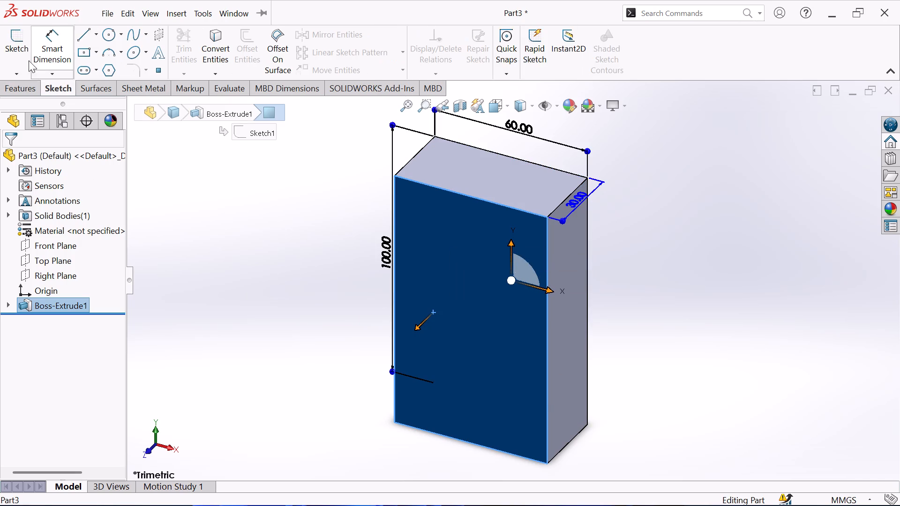
click(17, 43)
scroll(556, 231, up, 1)
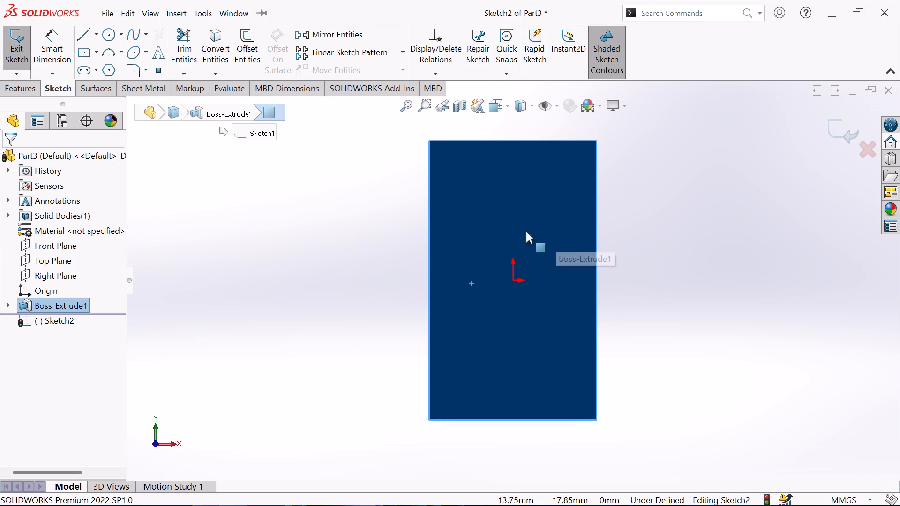
click(352, 231)
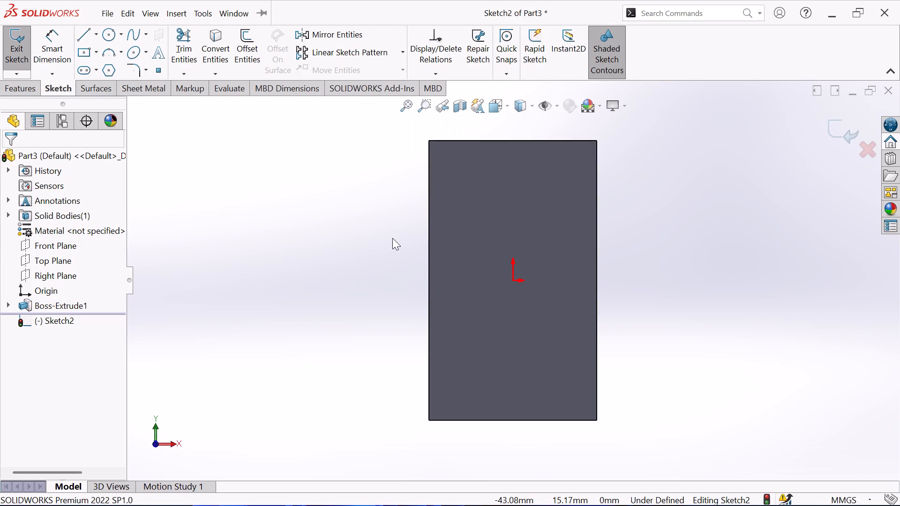
click(489, 231)
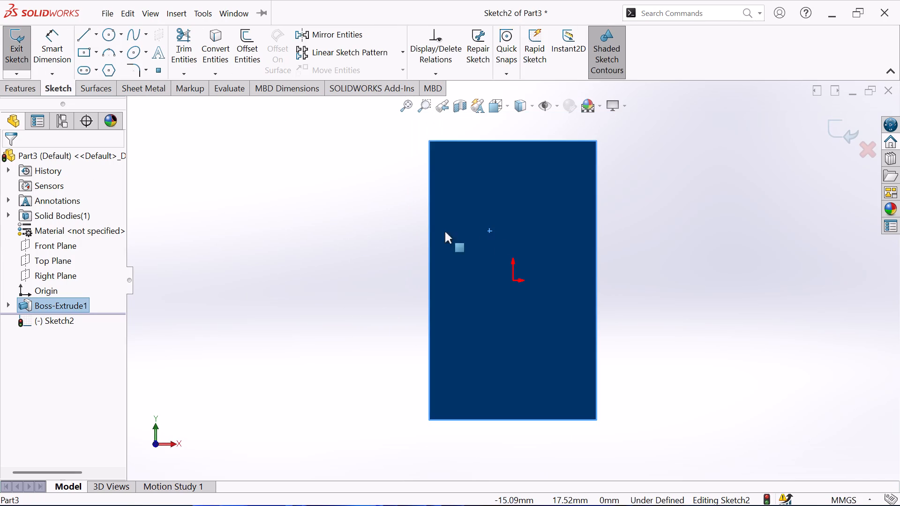
click(209, 59)
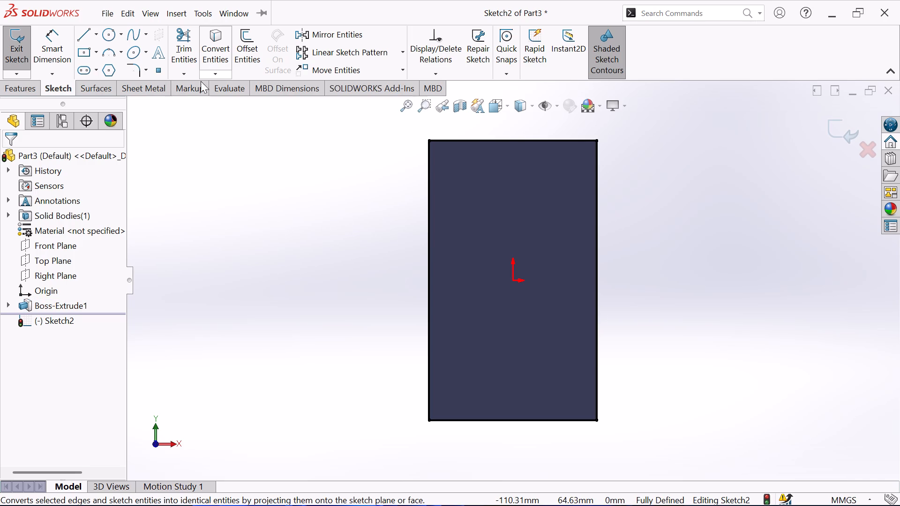
Offset the converted outline 3 mm inward as a full chain, with the direction reversed and dimensions added.
click(427, 220)
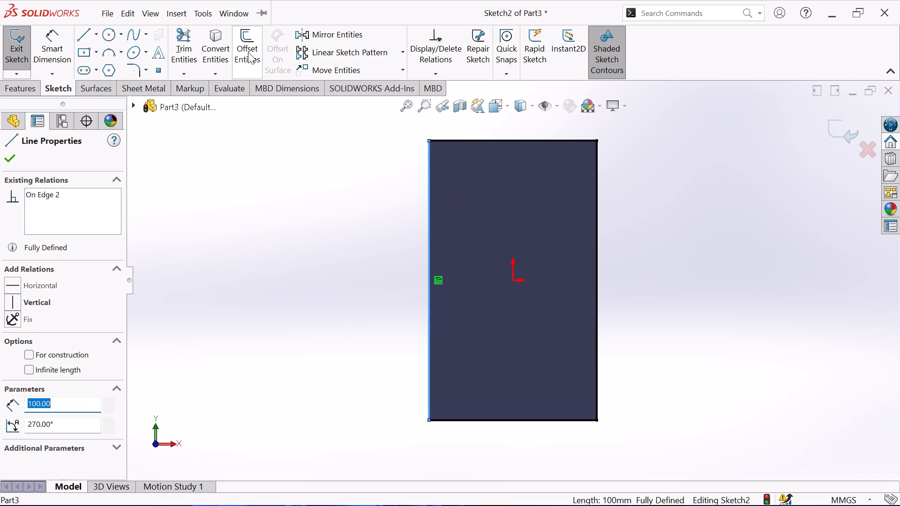
click(244, 49)
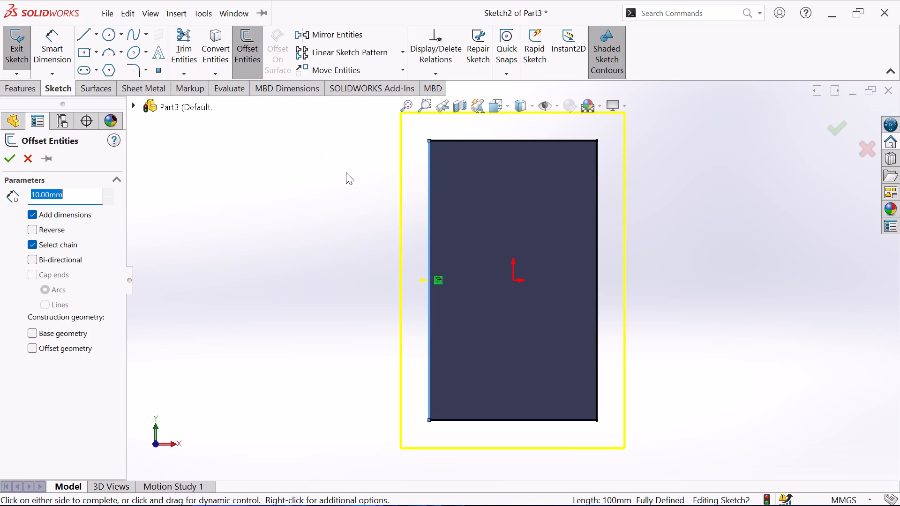
click(33, 232)
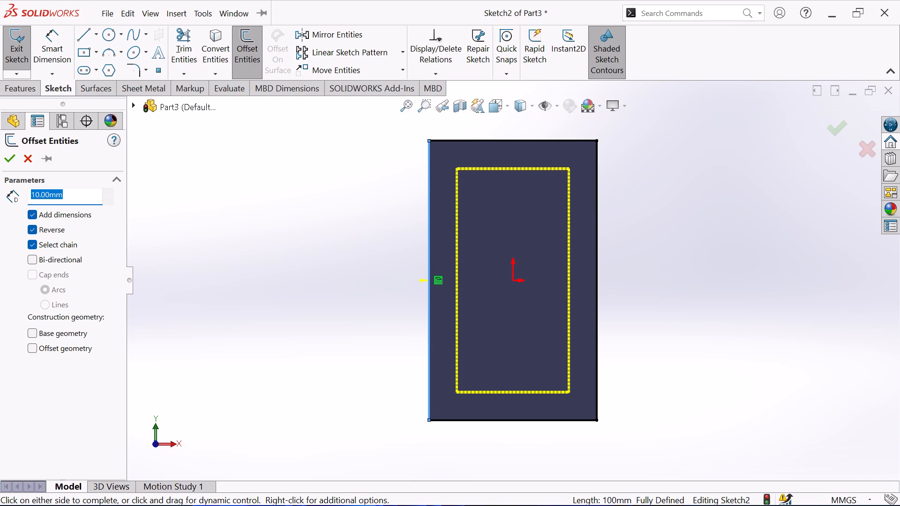
key(3)
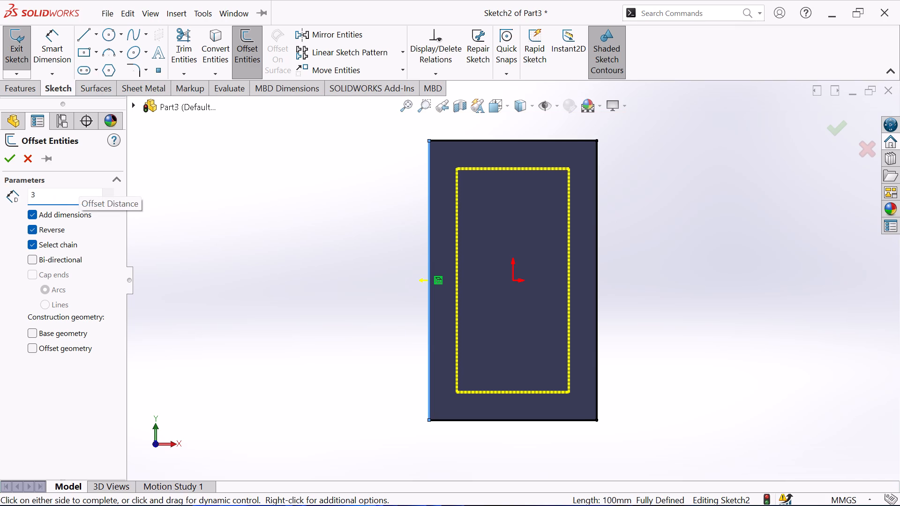
key(Return)
key(Return)
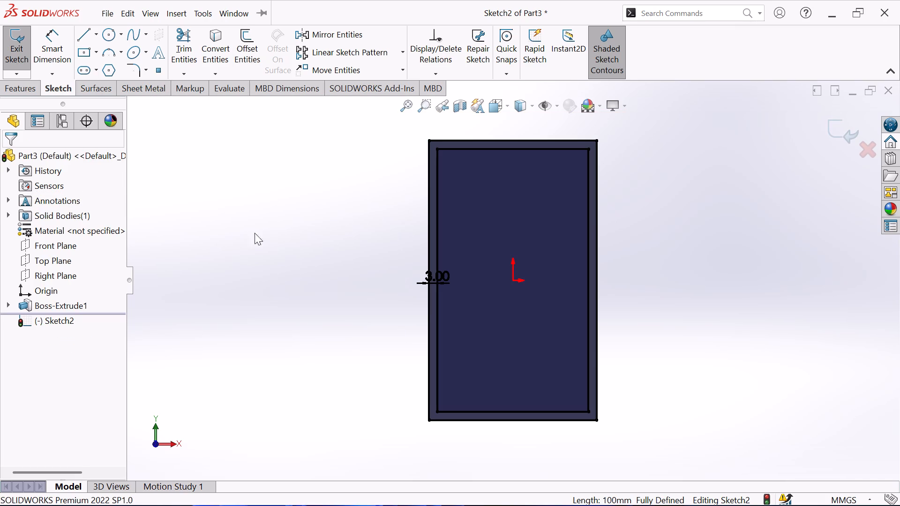
key(Escape)
Trim away the four outer converted lines with Trim to closest, leaving only the inner offset rectangle.
click(170, 37)
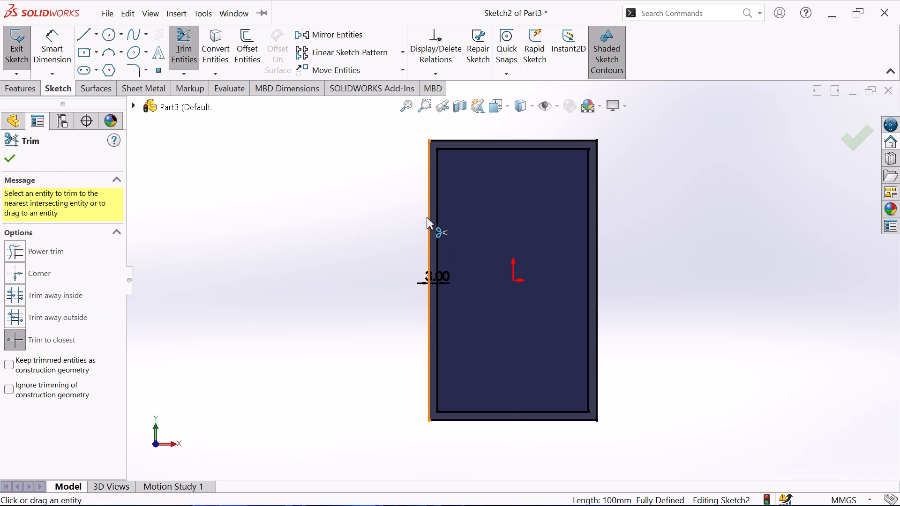
click(427, 217)
click(469, 141)
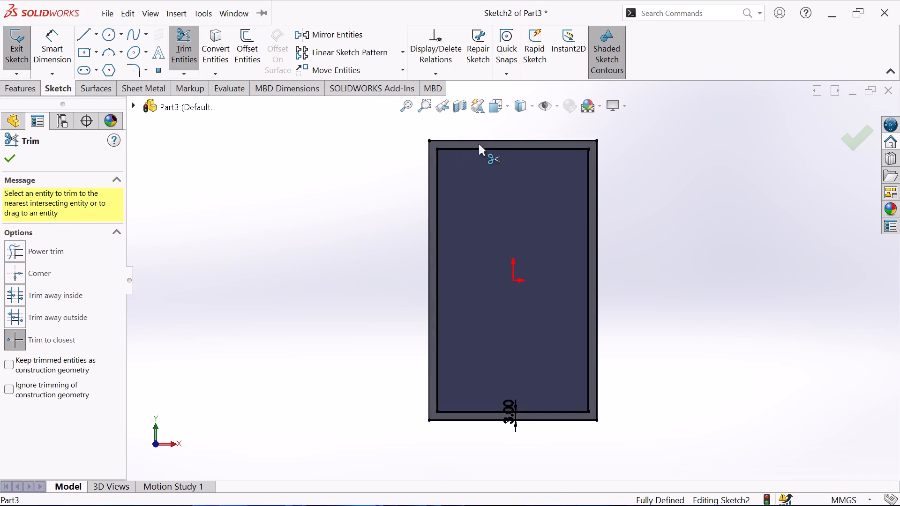
click(599, 180)
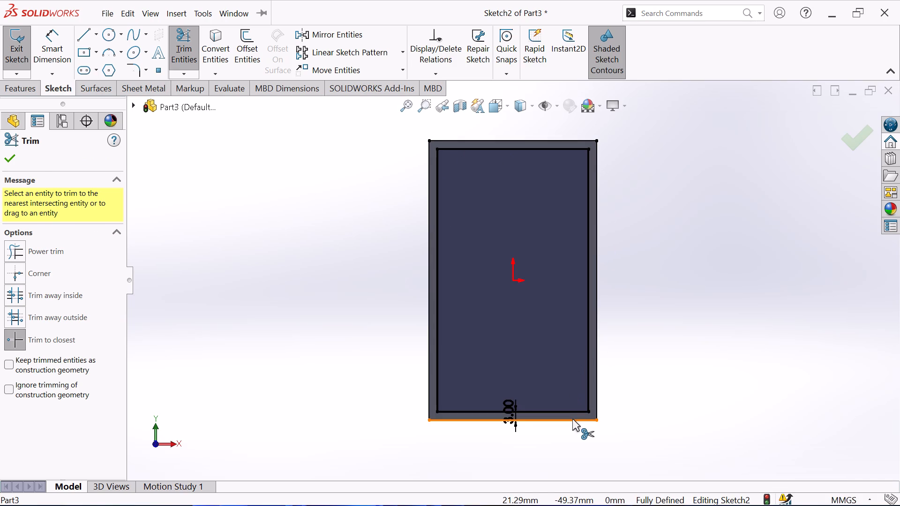
click(572, 419)
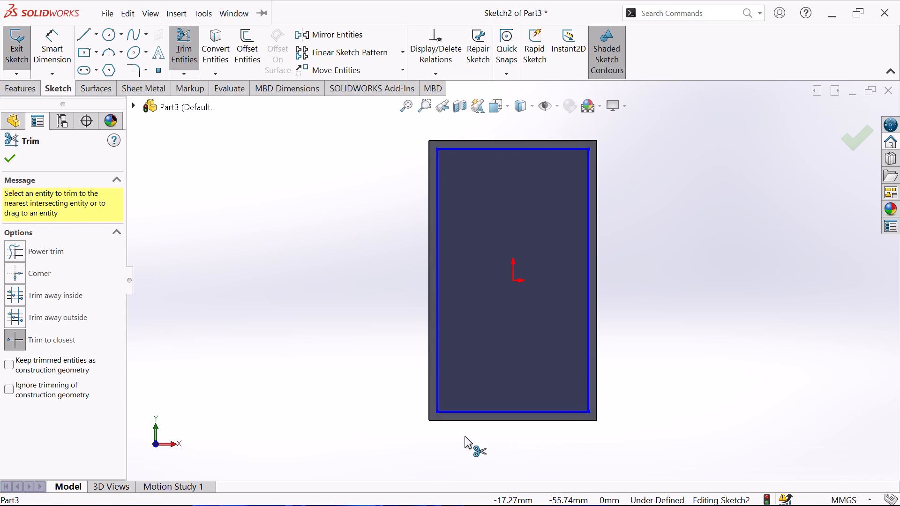
key(Escape)
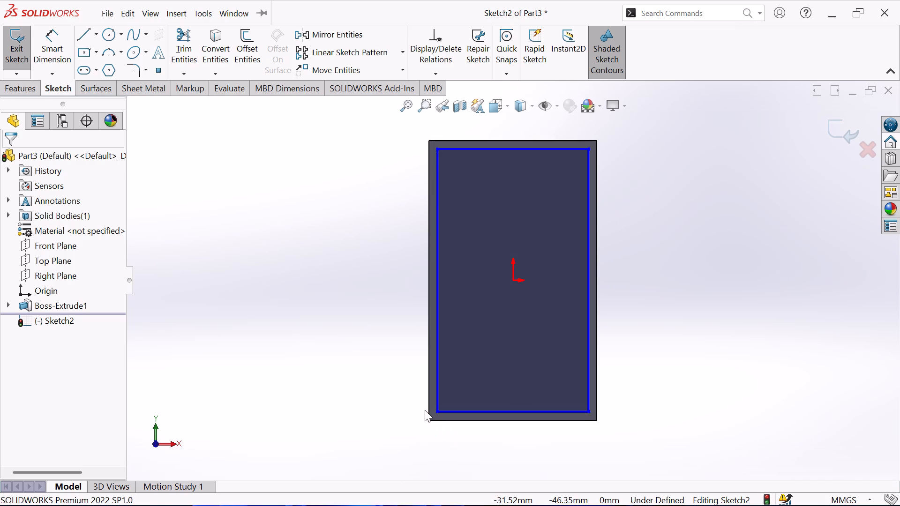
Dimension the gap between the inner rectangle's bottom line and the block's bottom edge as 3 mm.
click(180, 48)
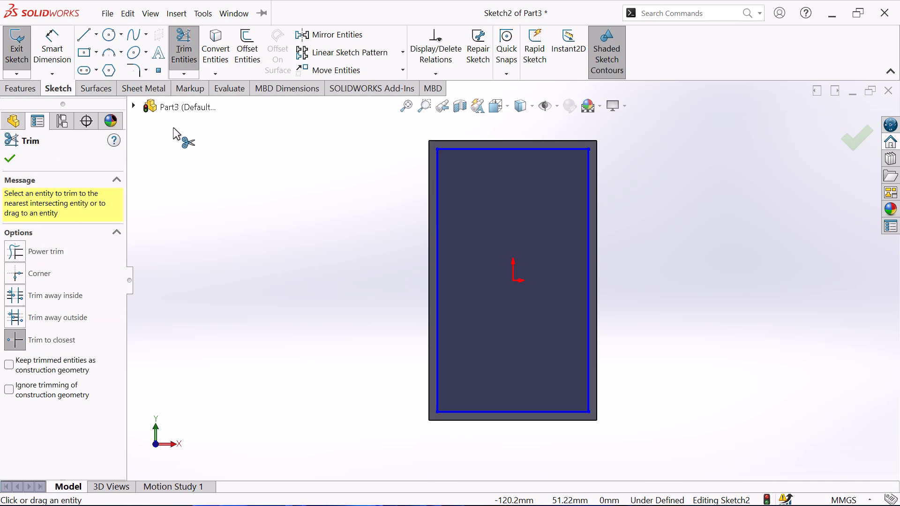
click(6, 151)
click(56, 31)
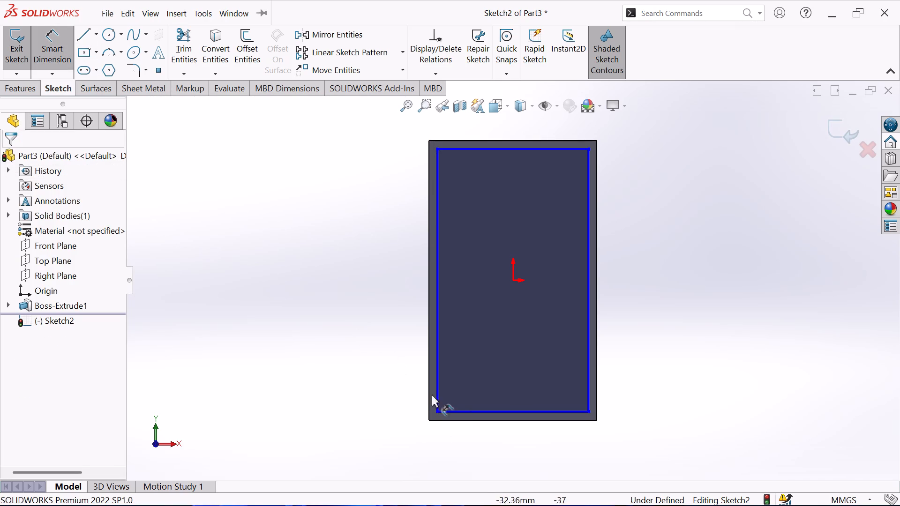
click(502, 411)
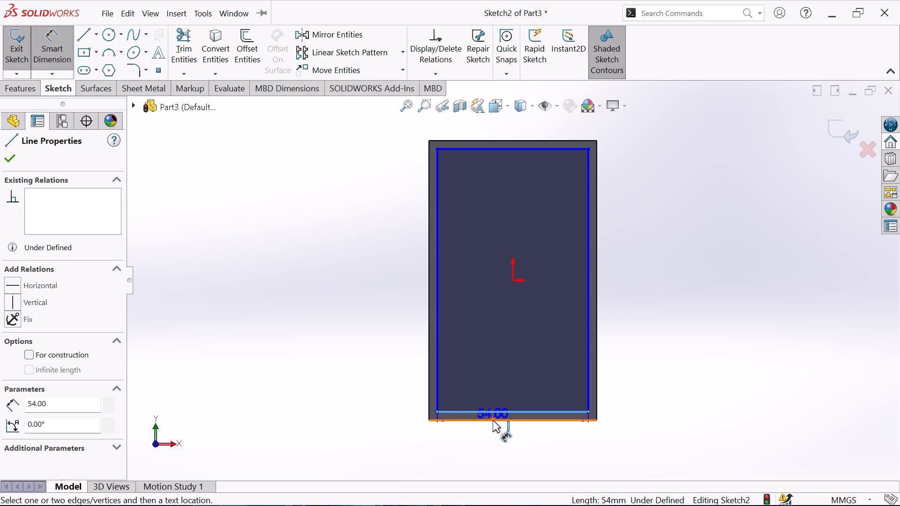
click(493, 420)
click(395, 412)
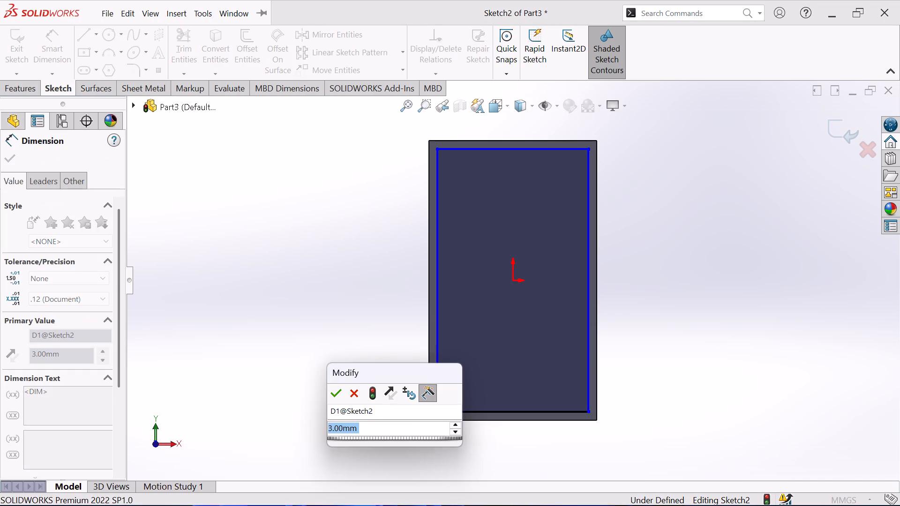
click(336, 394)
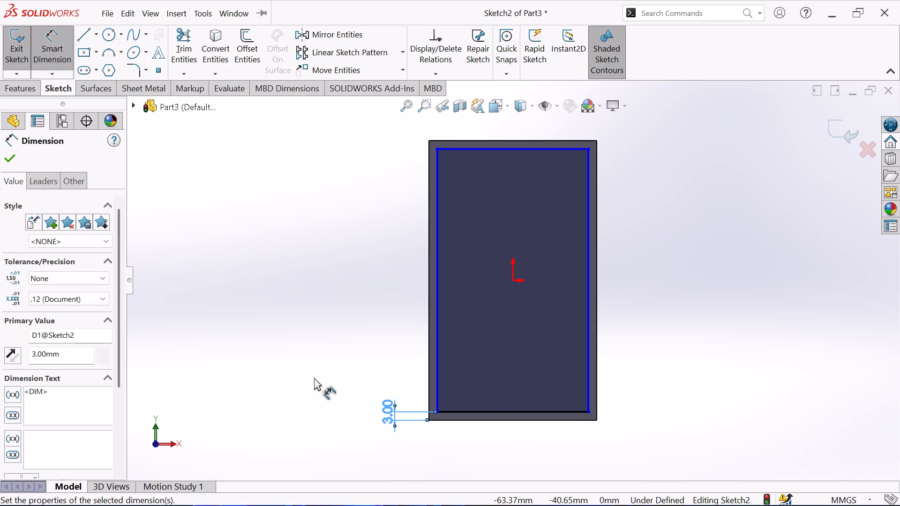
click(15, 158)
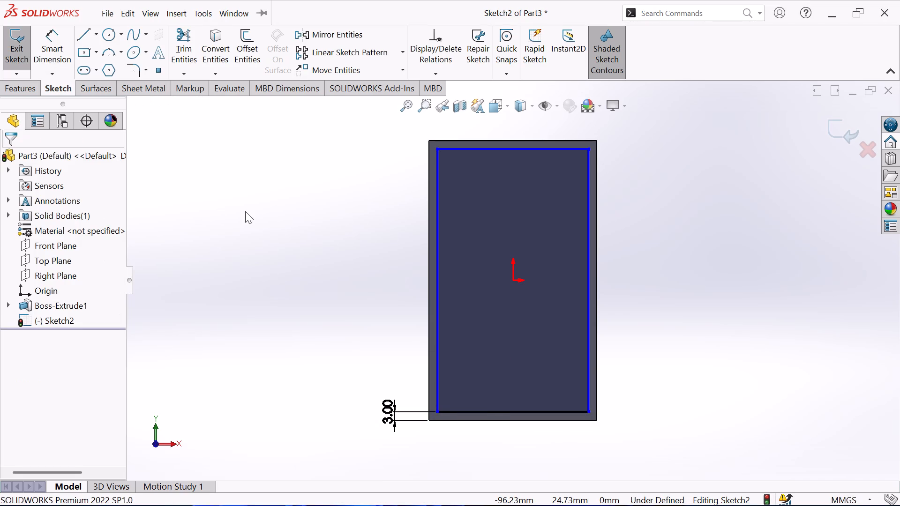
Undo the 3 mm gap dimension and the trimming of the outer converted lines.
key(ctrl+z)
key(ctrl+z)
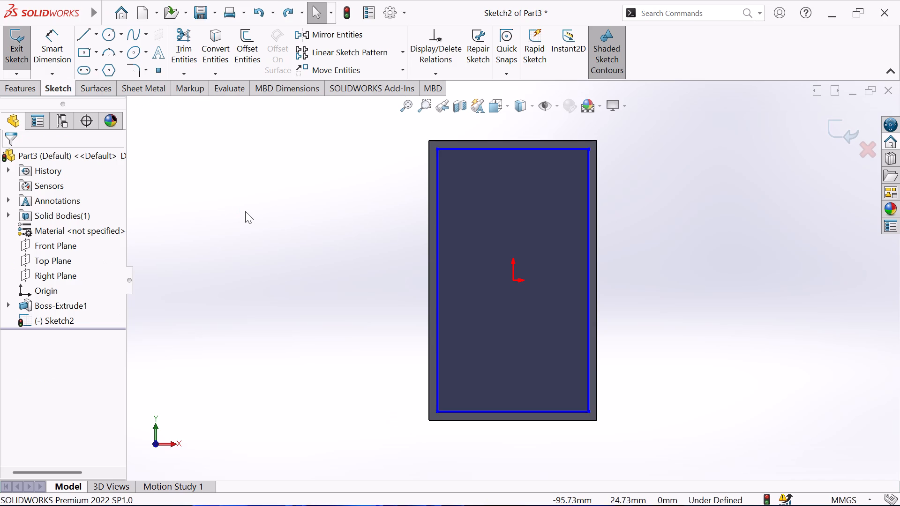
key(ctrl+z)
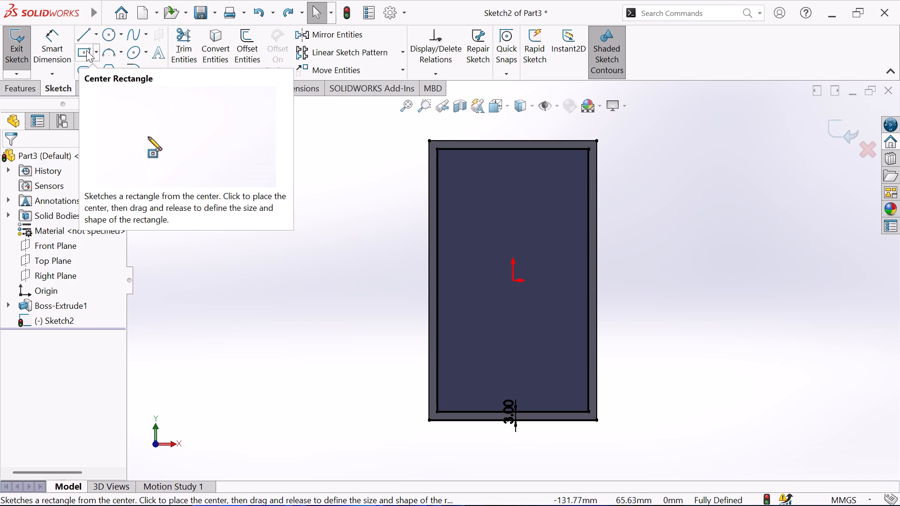
Sketch two side-by-side corner rectangles near the top inside the inset outline, about 21 x 9 mm and 19 x 9 mm.
click(99, 47)
click(84, 70)
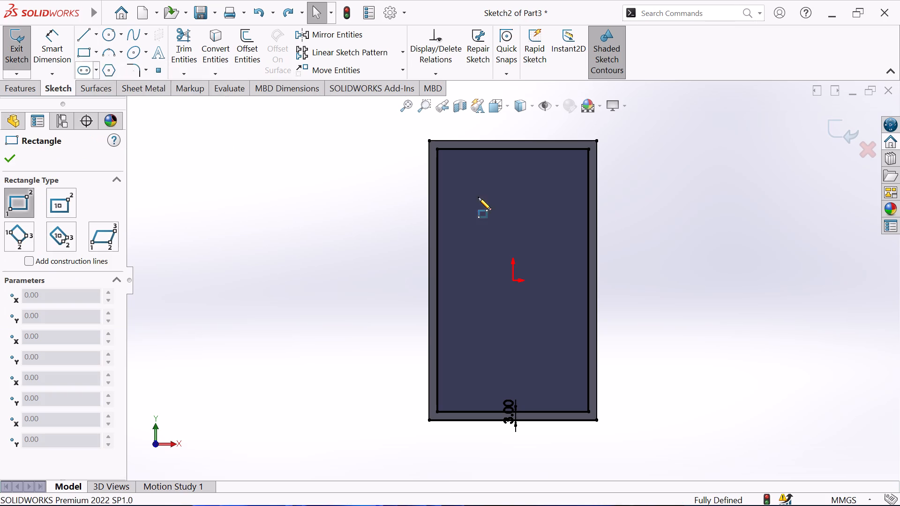
click(445, 157)
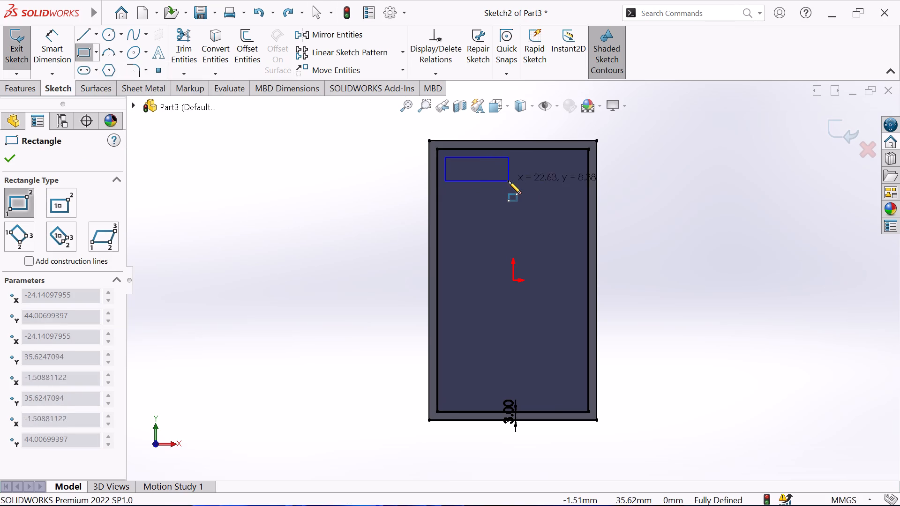
click(503, 182)
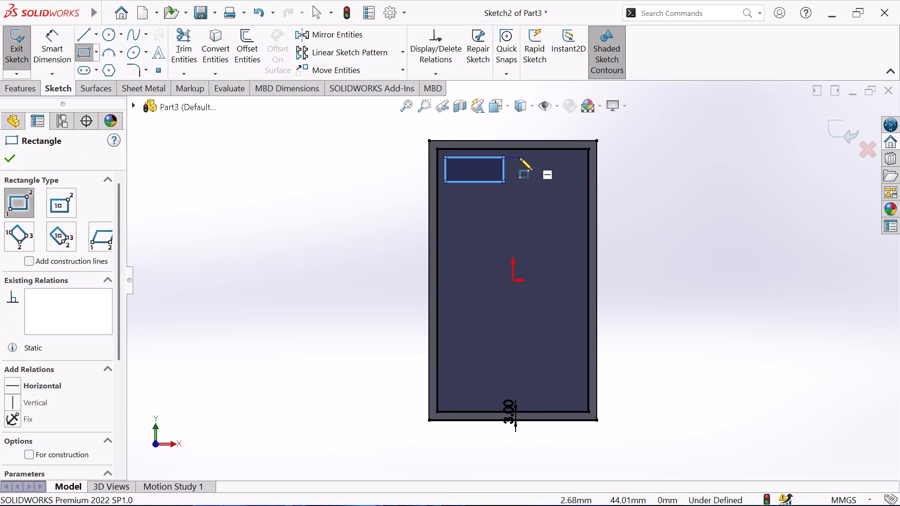
click(514, 158)
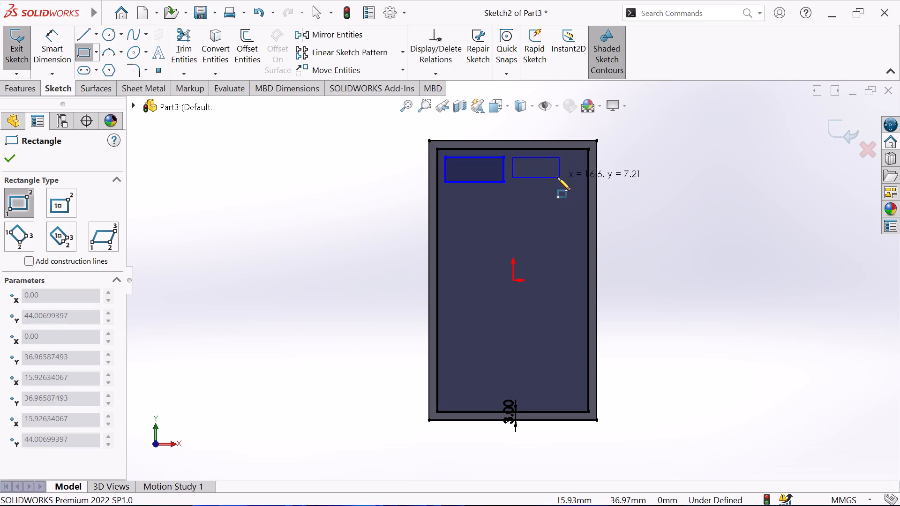
key(Escape)
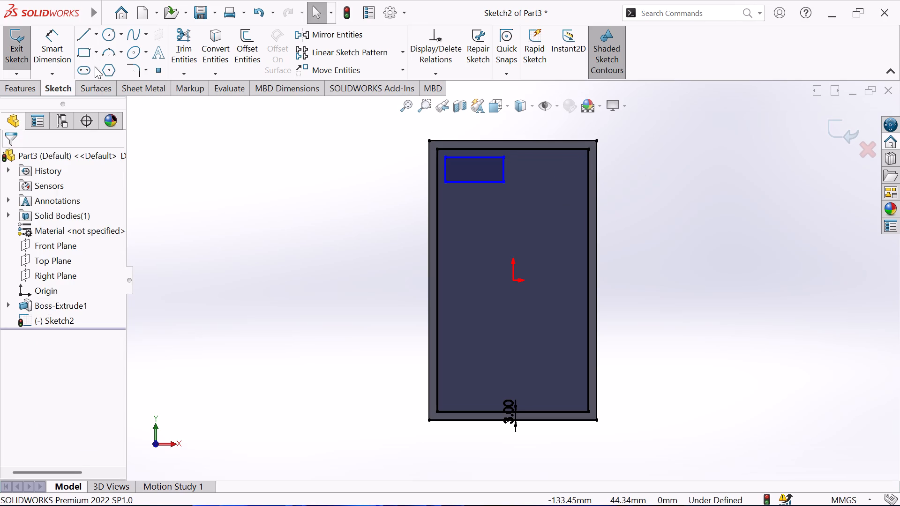
click(87, 52)
click(526, 160)
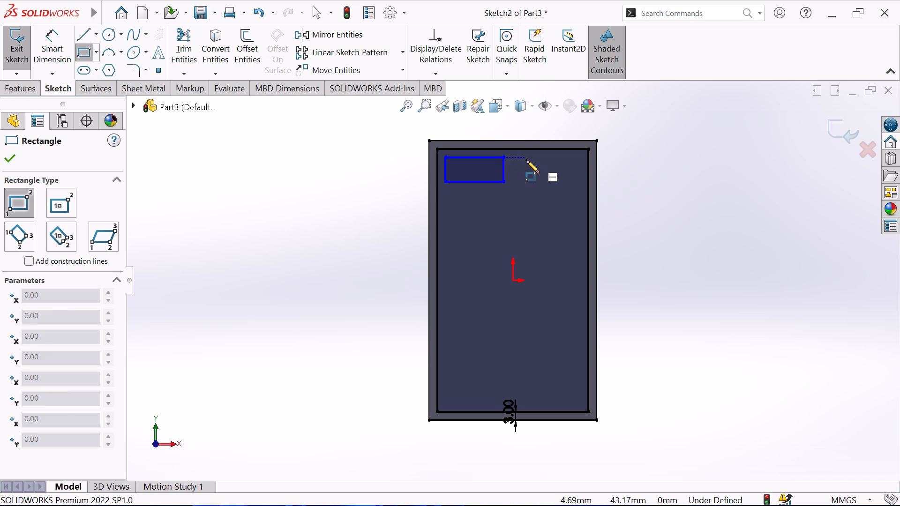
click(579, 182)
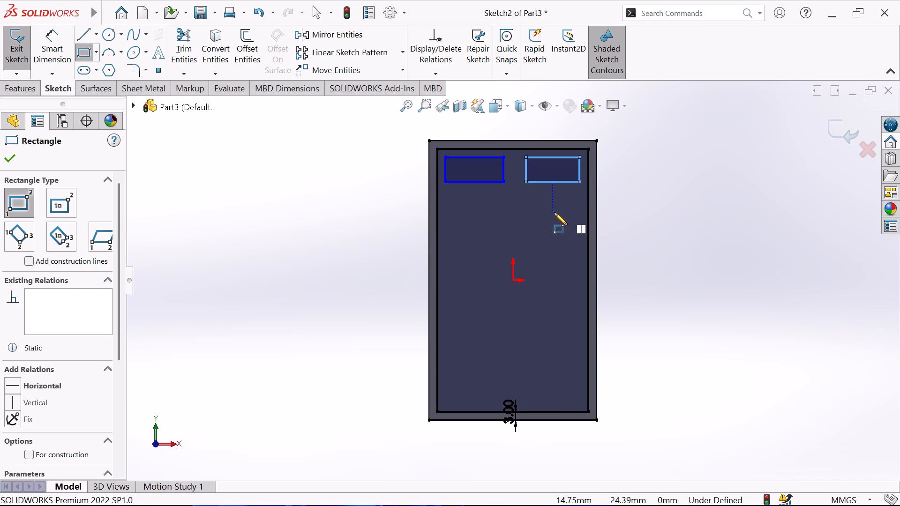
key(Escape)
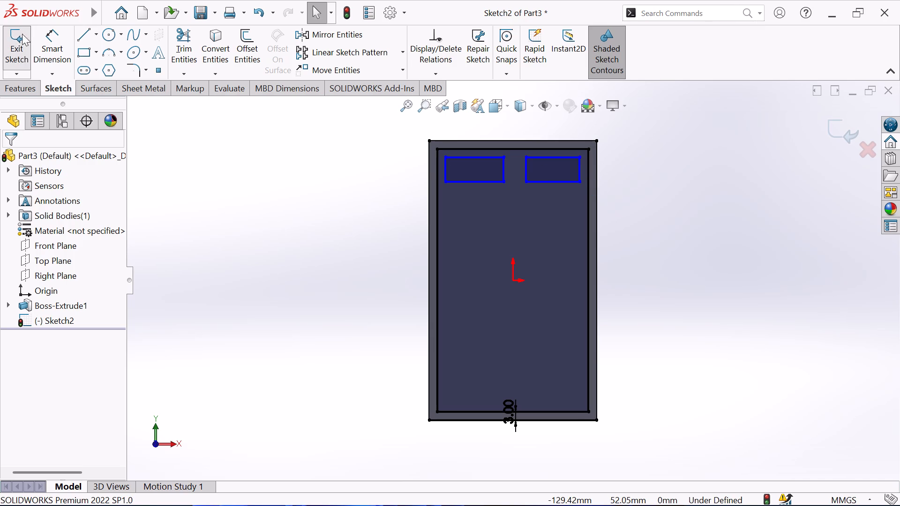
Dimension the heights of both small rectangles as 12 mm, using their outer vertical sides.
click(43, 38)
click(578, 171)
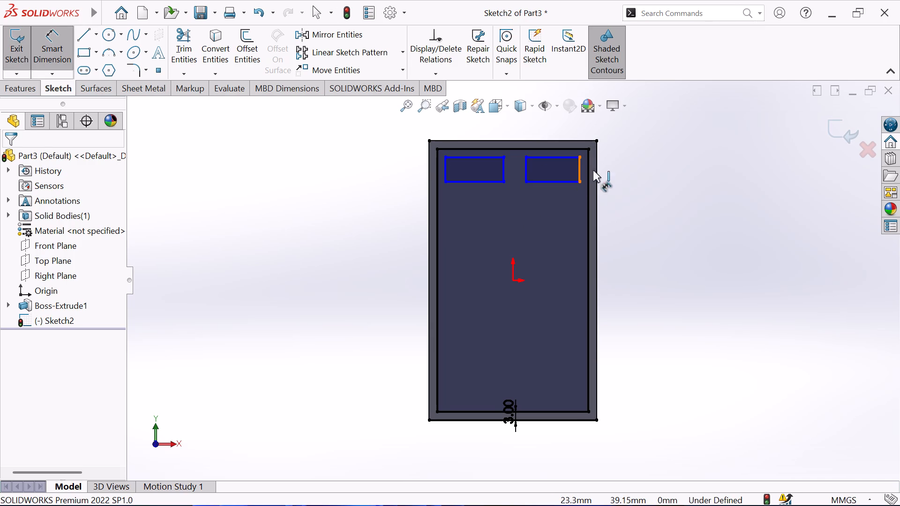
click(623, 176)
text(12)
key(Return)
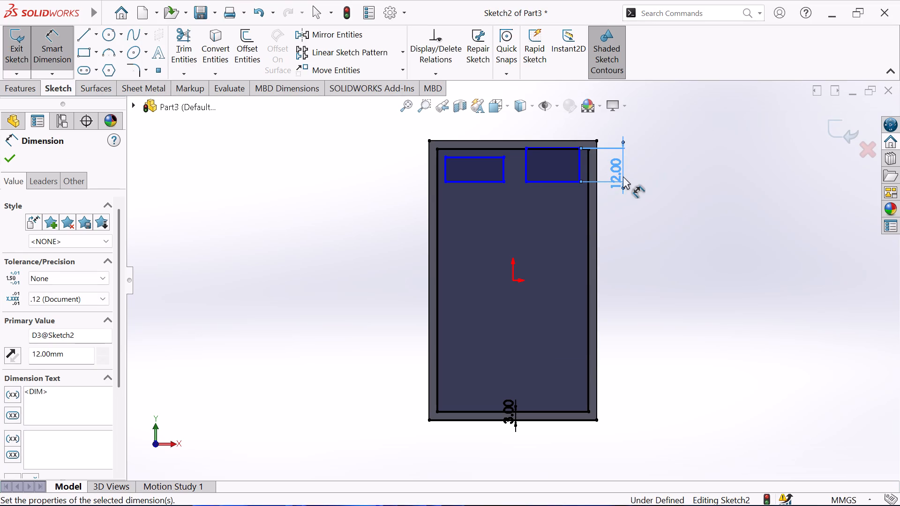
click(445, 164)
click(402, 159)
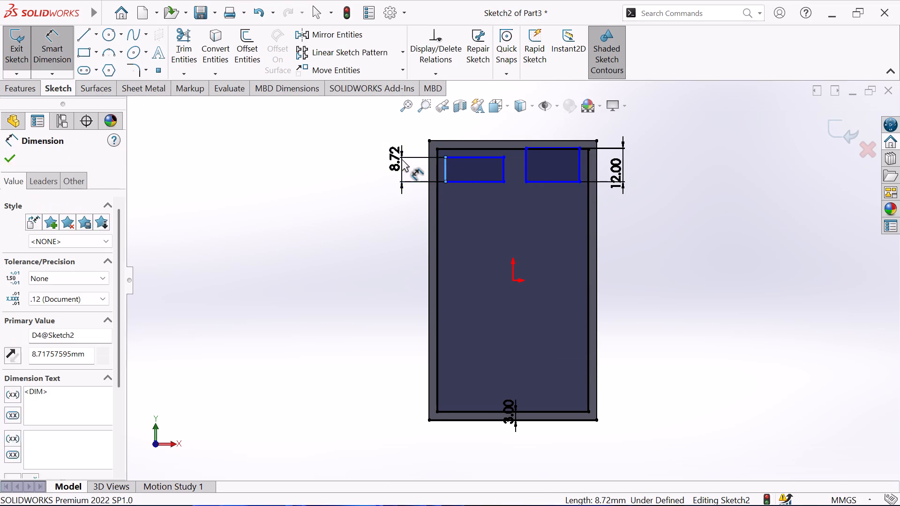
text(12)
key(Return)
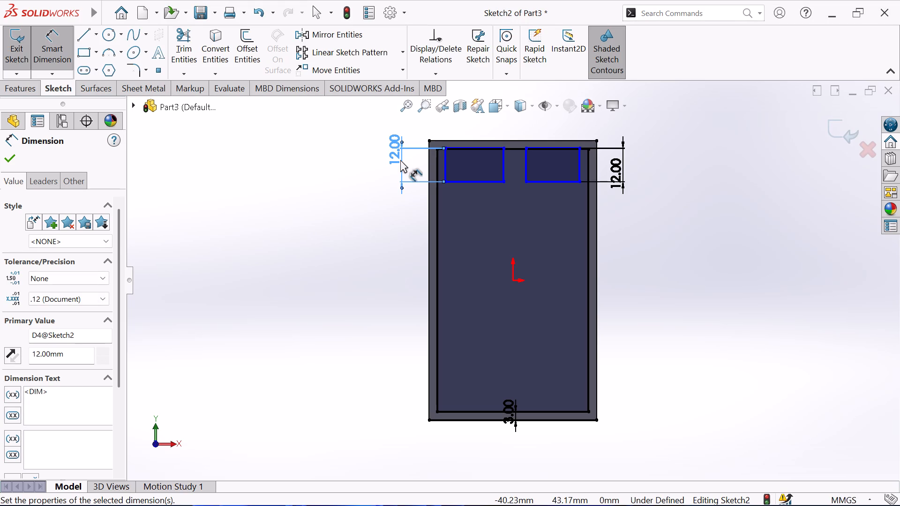
key(Escape)
Draw a vertical centerline aligned with the origin, running between the two small rectangles and past the block's top edge.
scroll(495, 134, up, 1)
scroll(520, 154, down, 1)
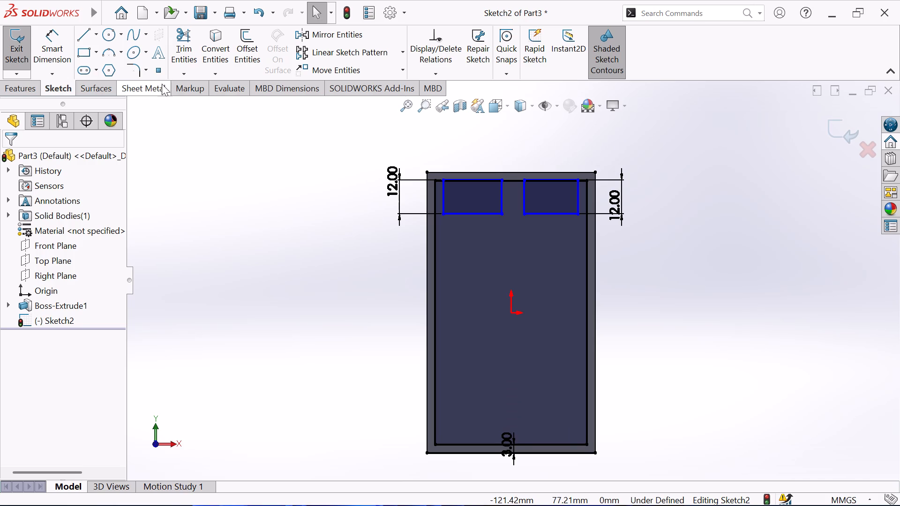
click(97, 36)
click(88, 66)
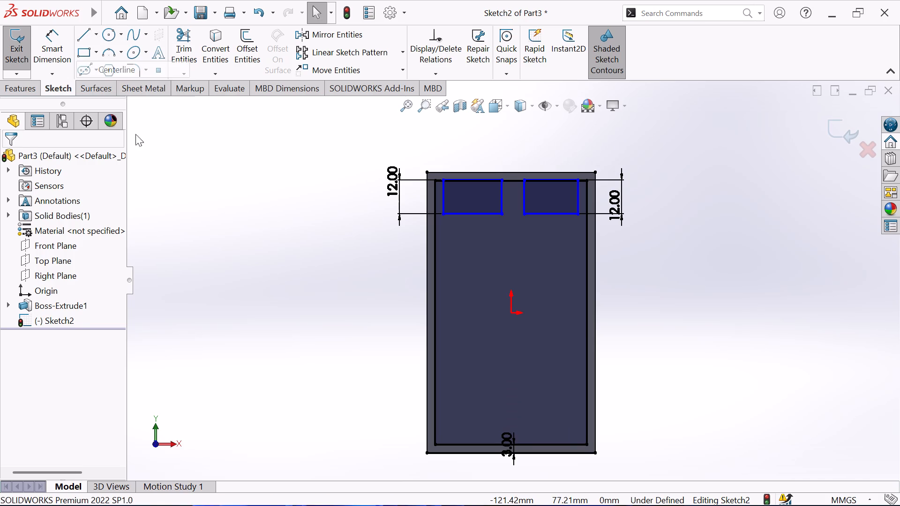
click(513, 270)
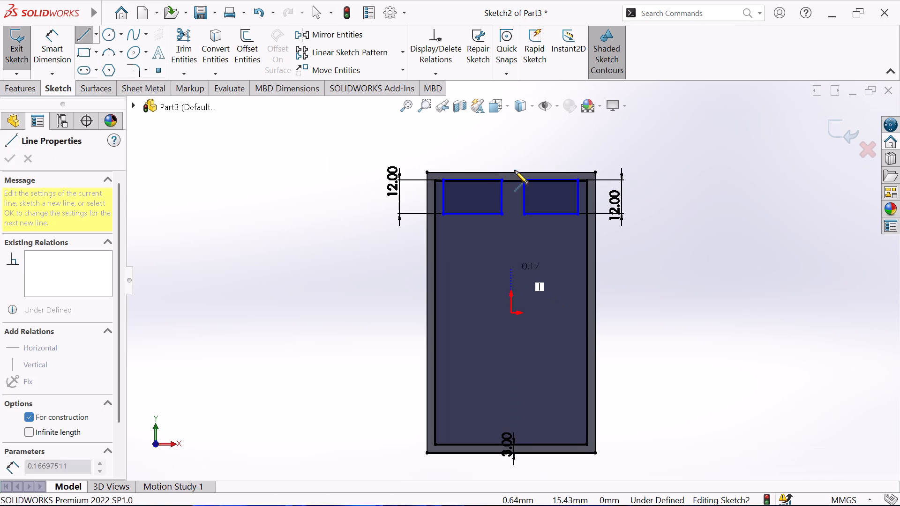
click(511, 141)
right_click(544, 135)
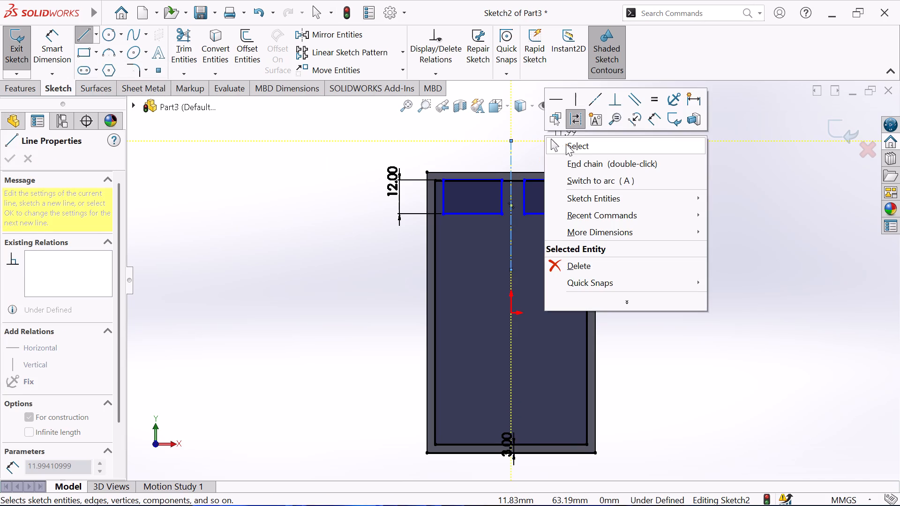
click(584, 146)
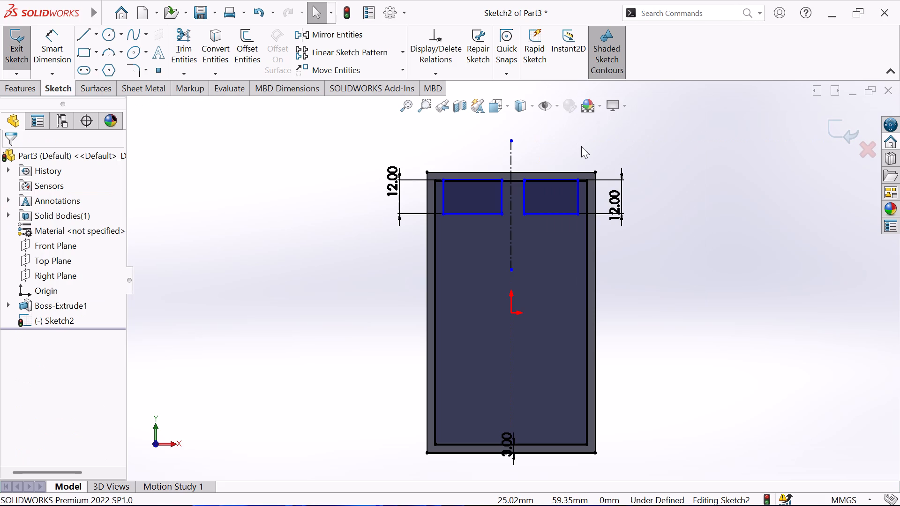
Add a Symmetric relation between the facing lower corners of the two small rectangles about the centerline.
click(523, 214)
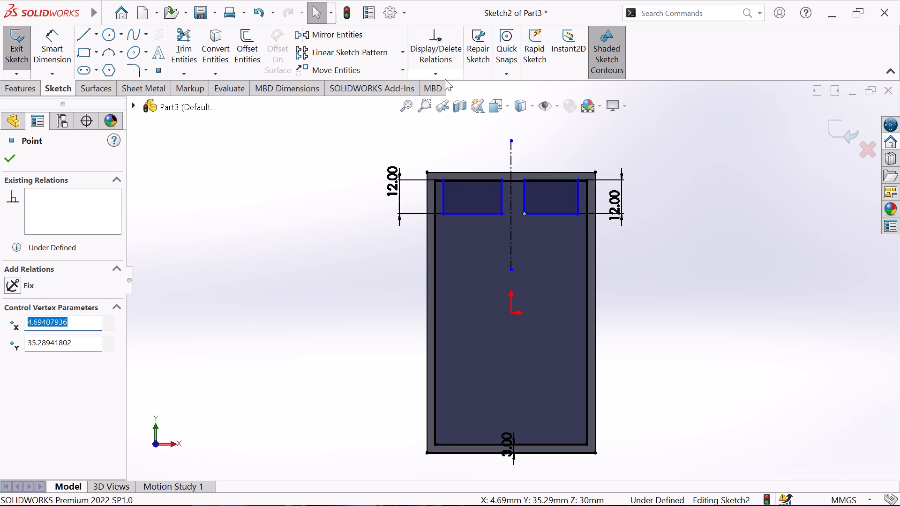
click(443, 75)
click(437, 104)
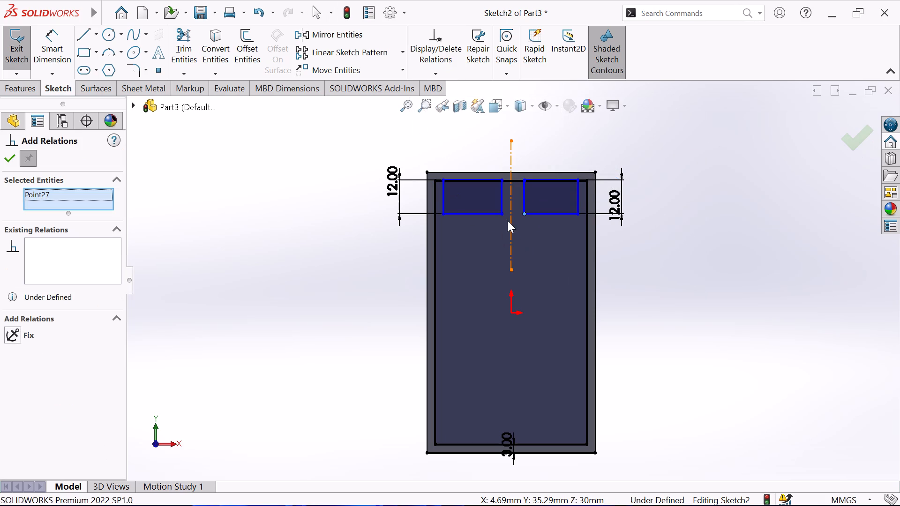
click(502, 214)
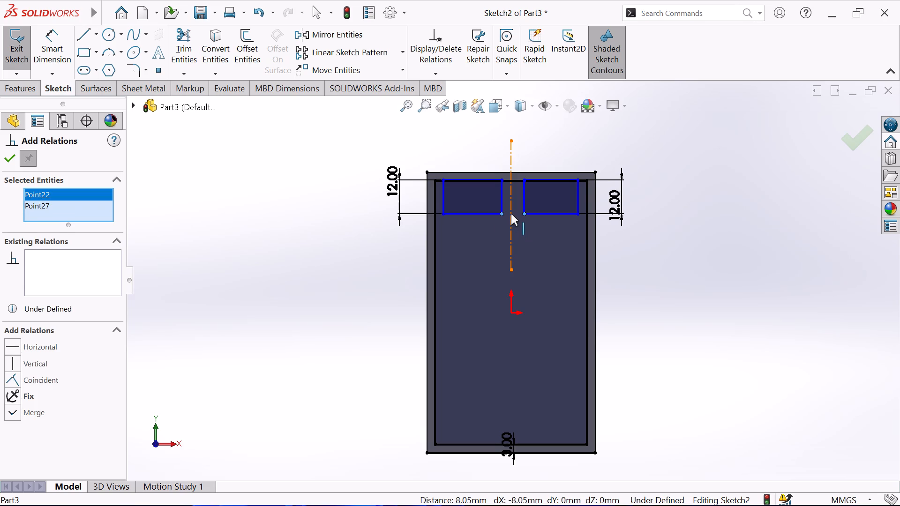
click(511, 214)
click(15, 357)
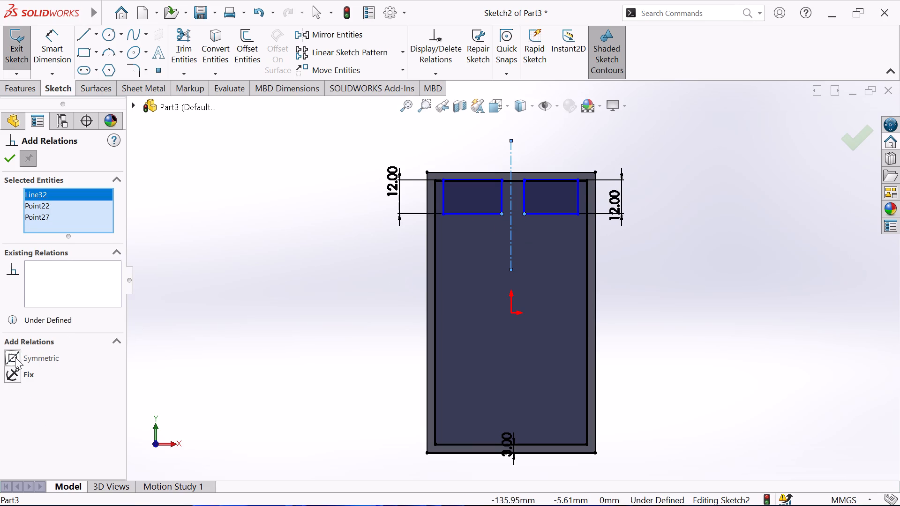
click(14, 156)
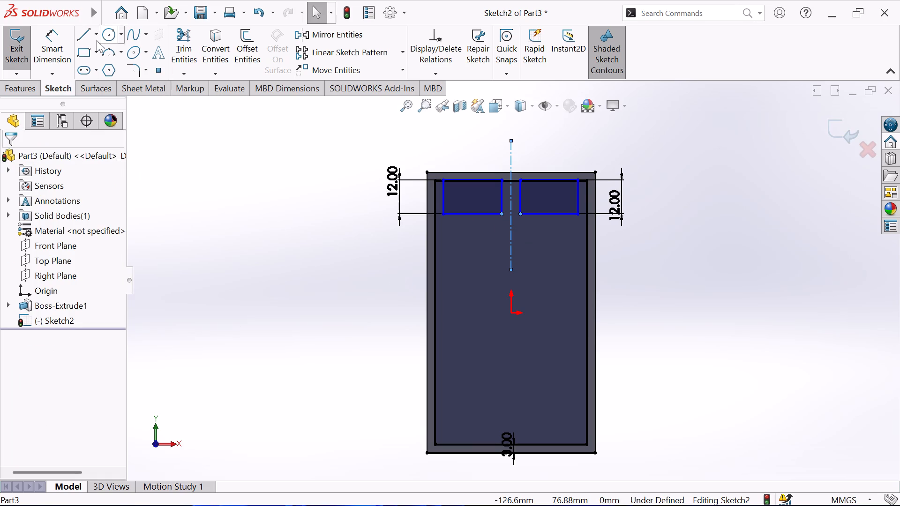
Dimension the gap between the facing vertical sides of the two small rectangles as 2 mm.
click(48, 42)
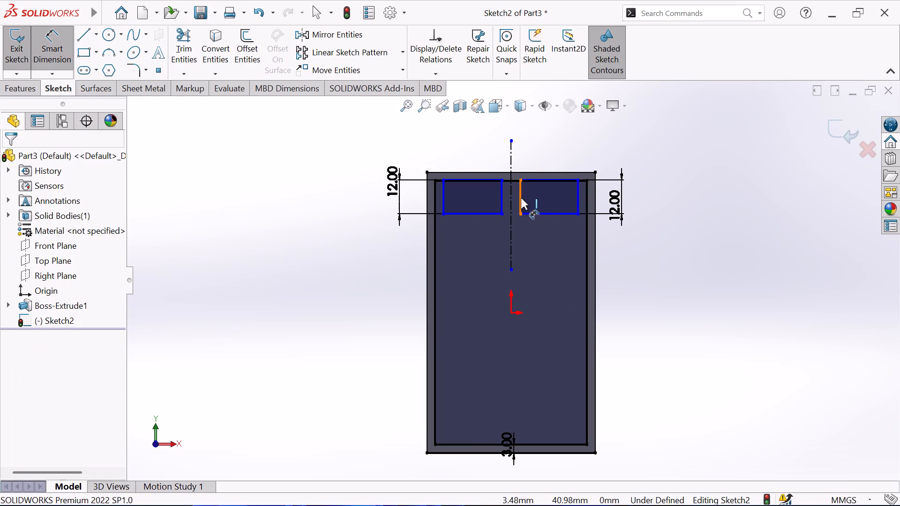
click(521, 198)
click(500, 199)
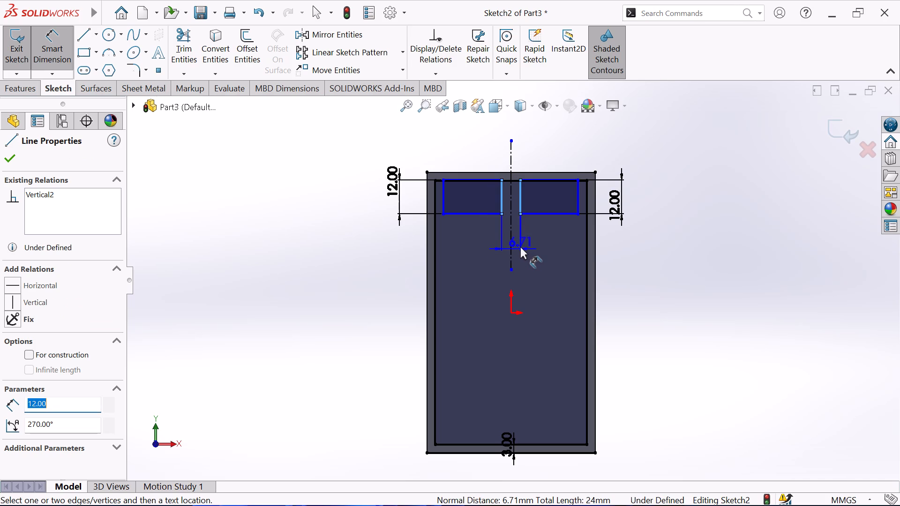
click(520, 246)
key(2)
key(Return)
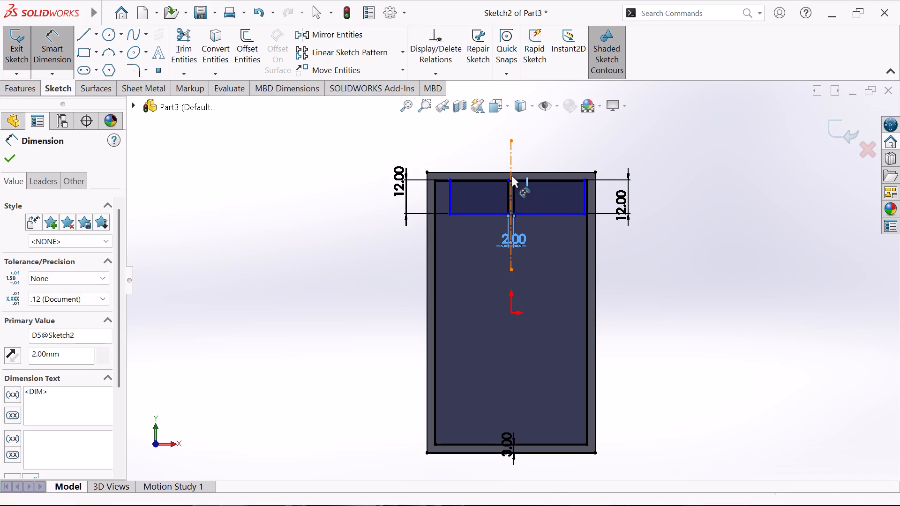
scroll(511, 176, down, 2)
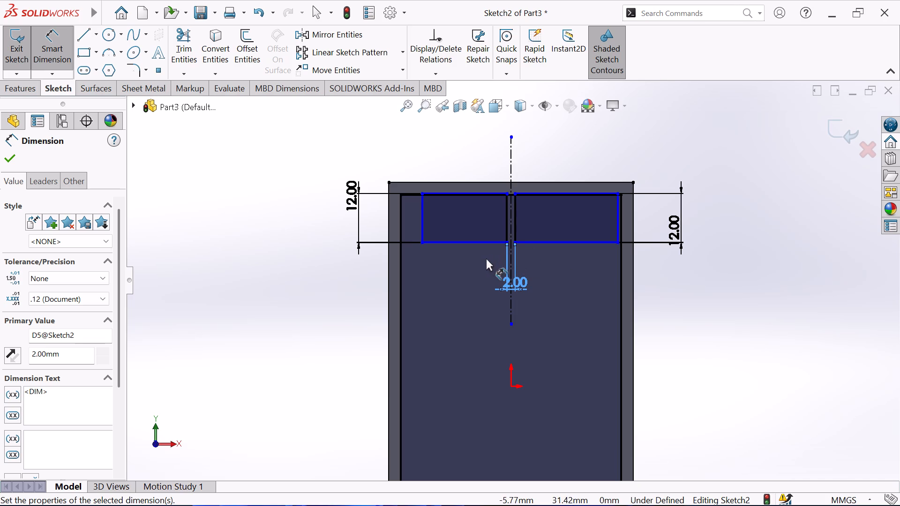
Draw a horizontal centerline about 82 mm long just below the two small rectangles, extending past both sides of the block.
click(6, 156)
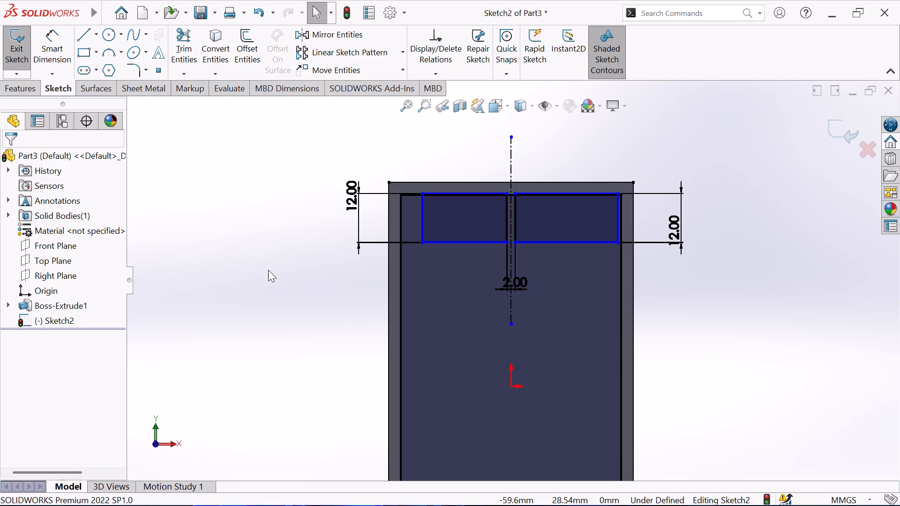
click(94, 30)
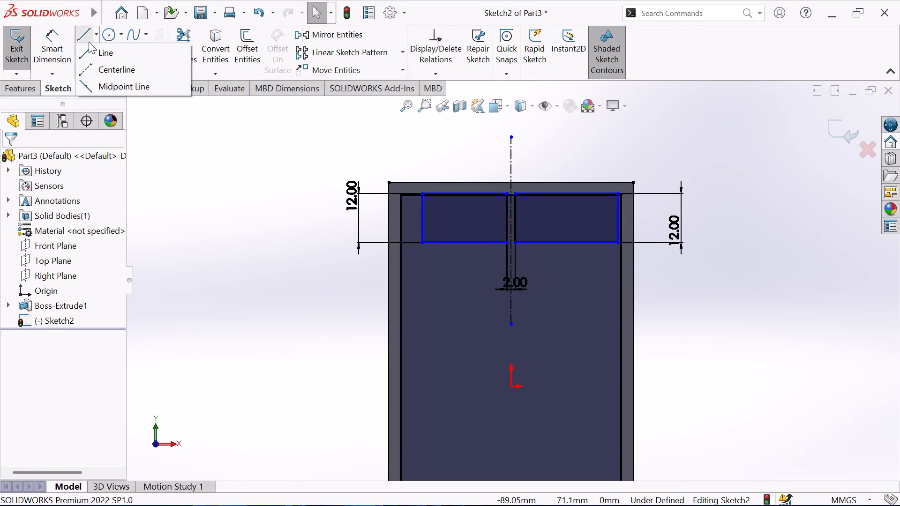
click(85, 70)
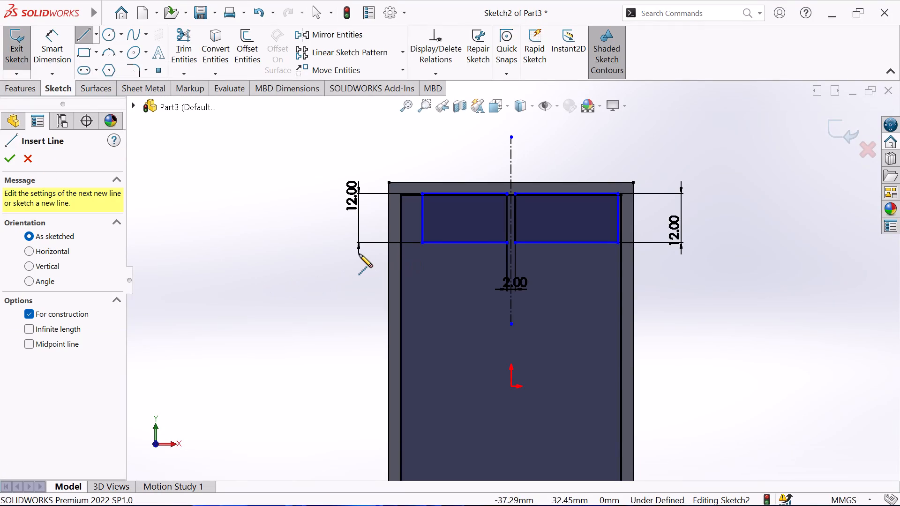
click(344, 251)
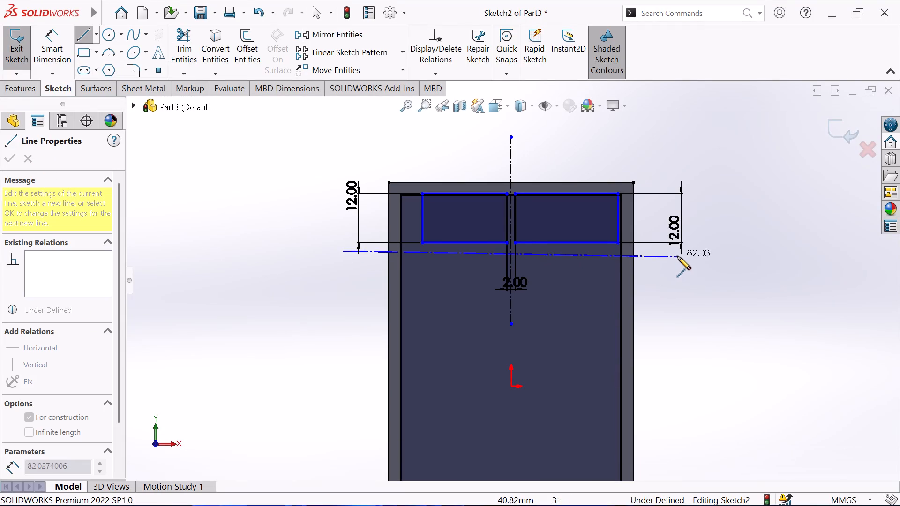
click(676, 253)
right_click(690, 311)
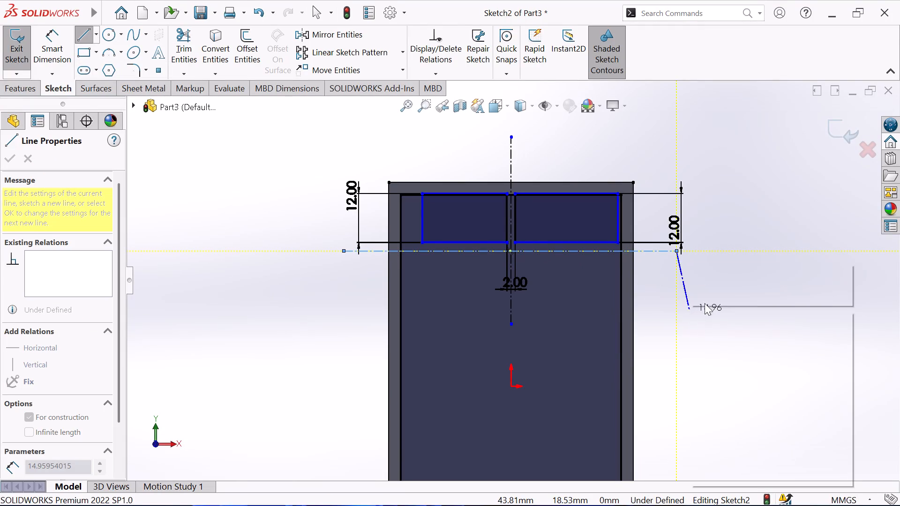
click(717, 316)
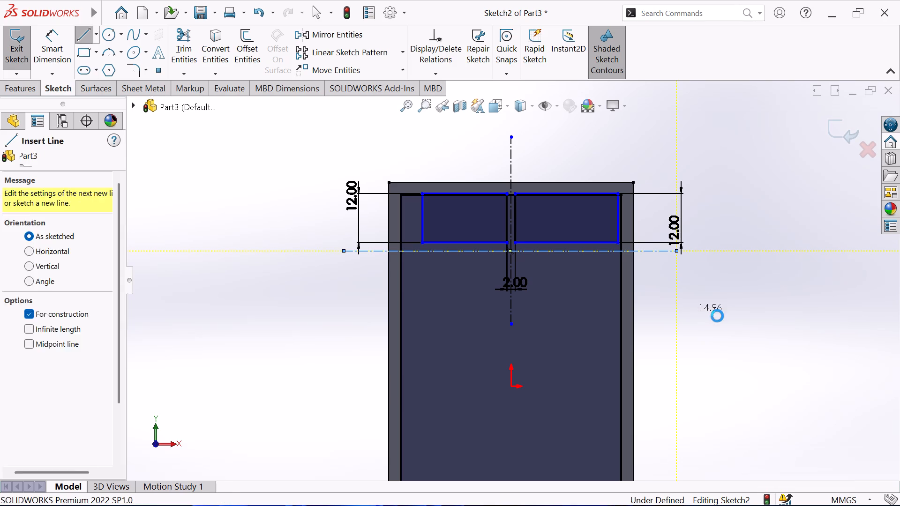
Dimension the distance from the inset outline's top edge to the horizontal centerline as 12 mm.
click(70, 51)
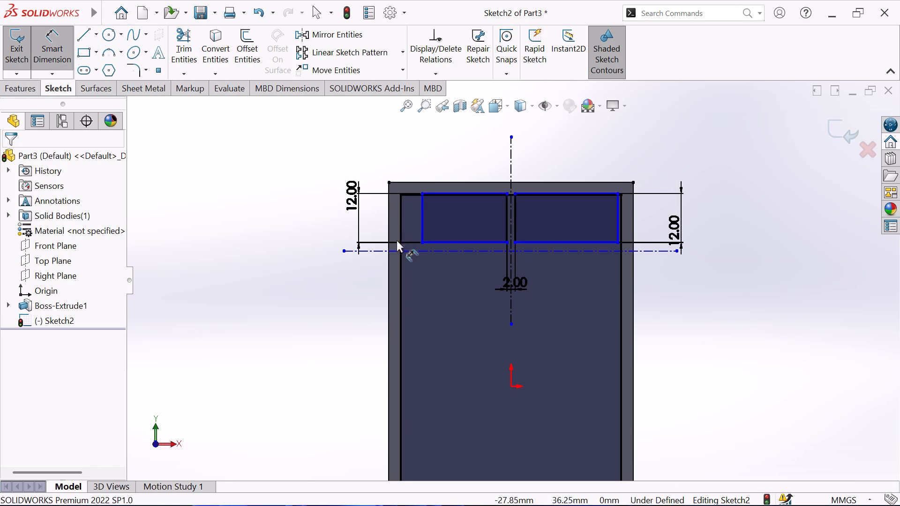
click(381, 250)
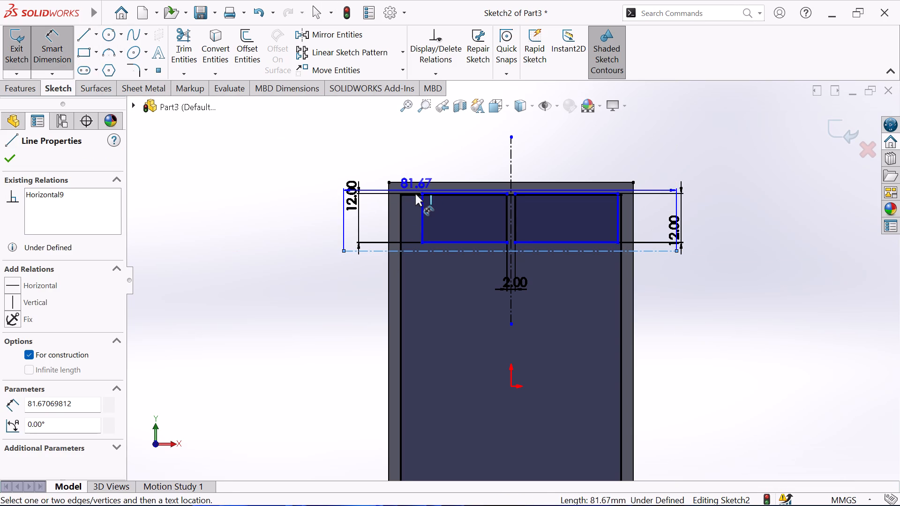
click(415, 194)
click(315, 221)
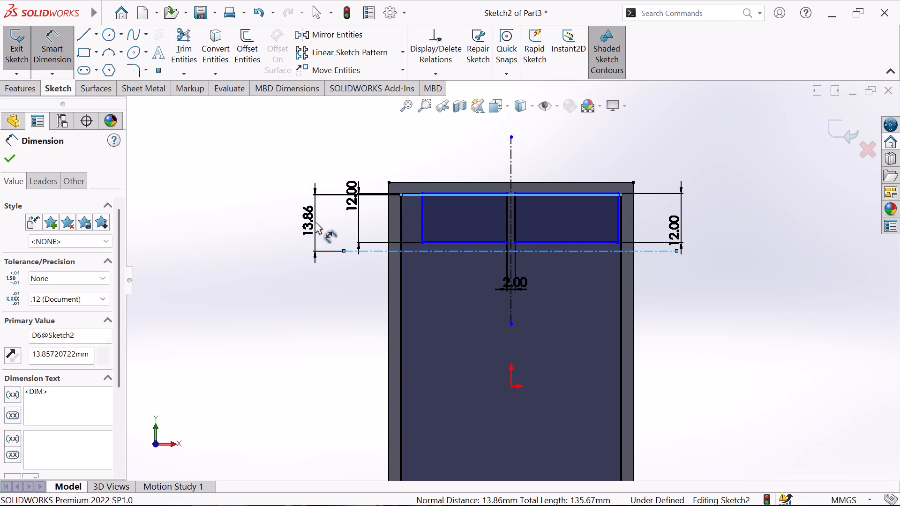
text(12)
key(Return)
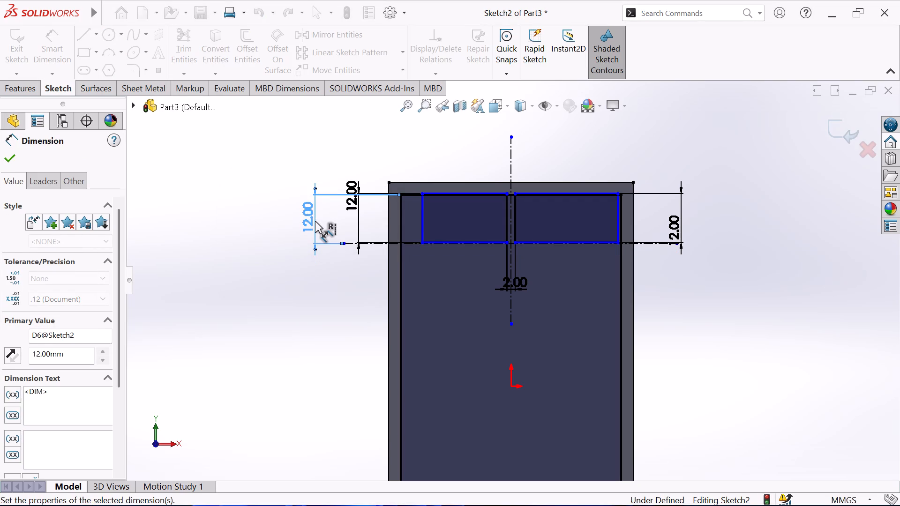
key(Escape)
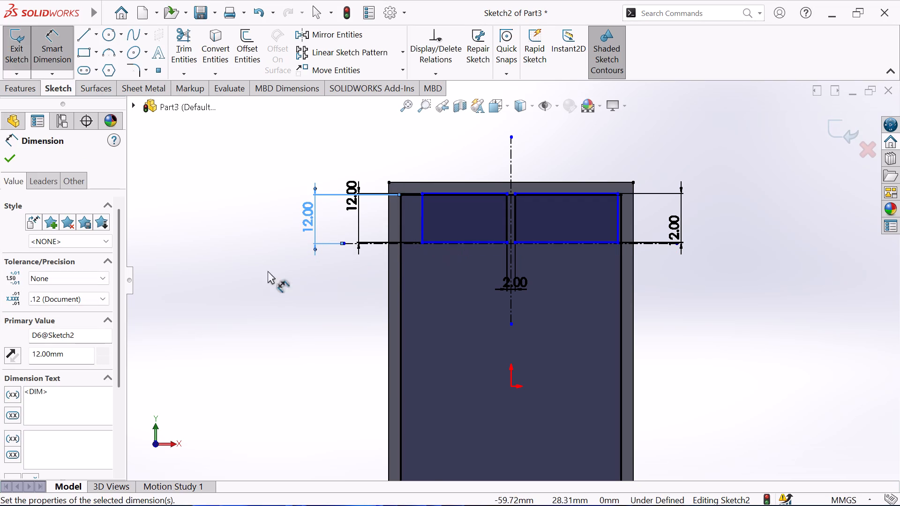
click(13, 158)
Add a Collinear relation between the left small rectangle's bottom edge and the horizontal centerline.
scroll(465, 240, down, 4)
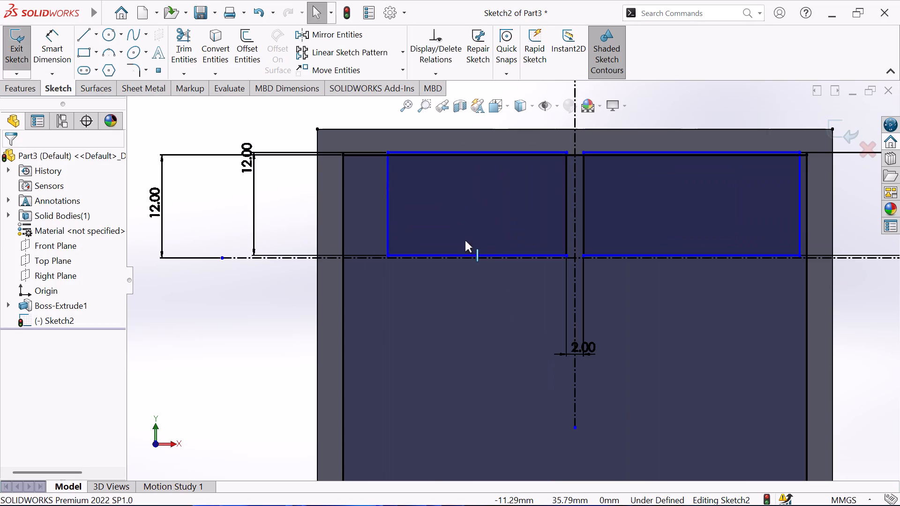
scroll(469, 251, down, 3)
click(479, 263)
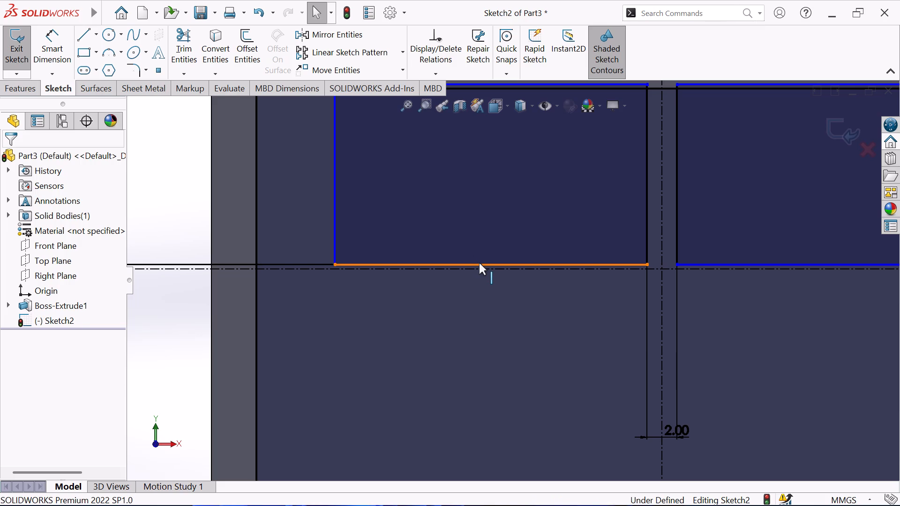
ctrl+click(478, 269)
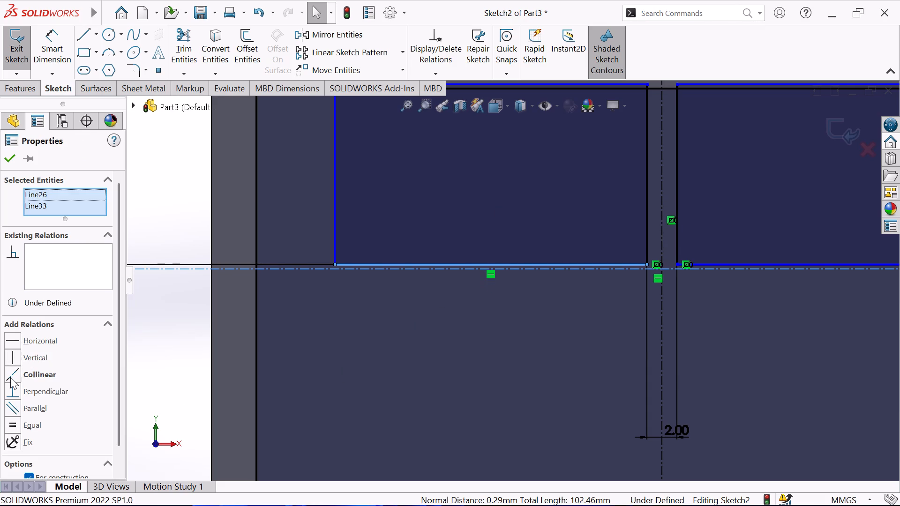
click(10, 377)
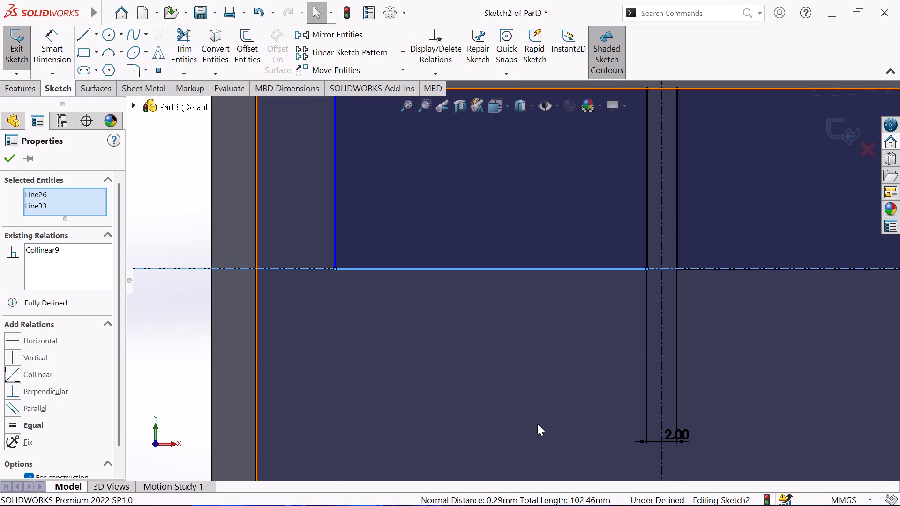
scroll(534, 418, up, 3)
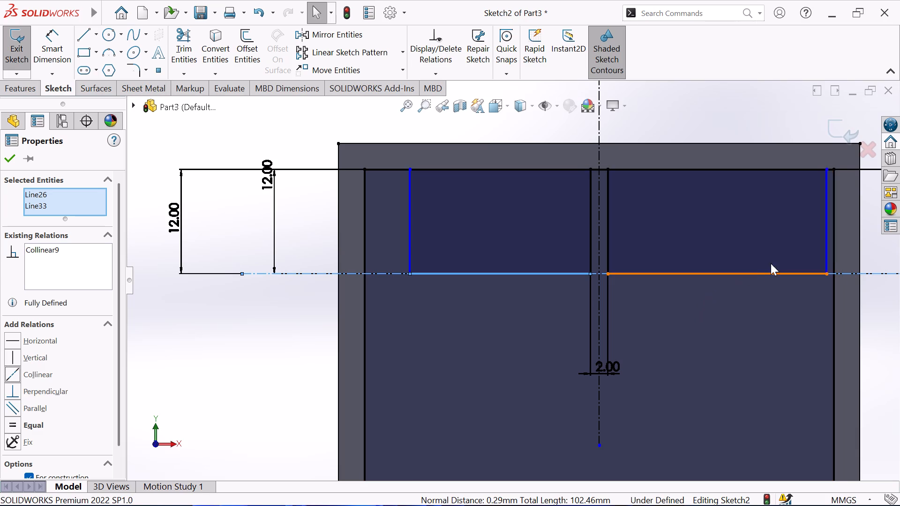
scroll(769, 265, down, 9)
scroll(710, 305, down, 4)
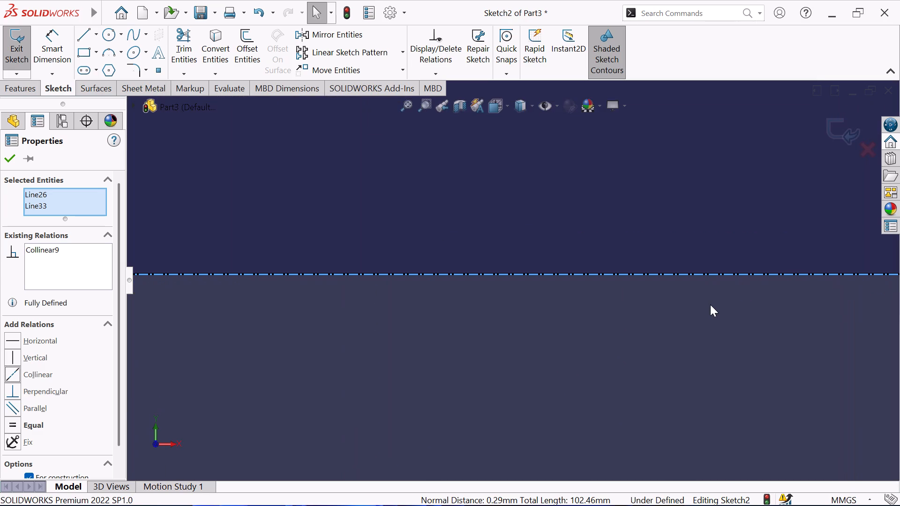
scroll(710, 305, down, 1)
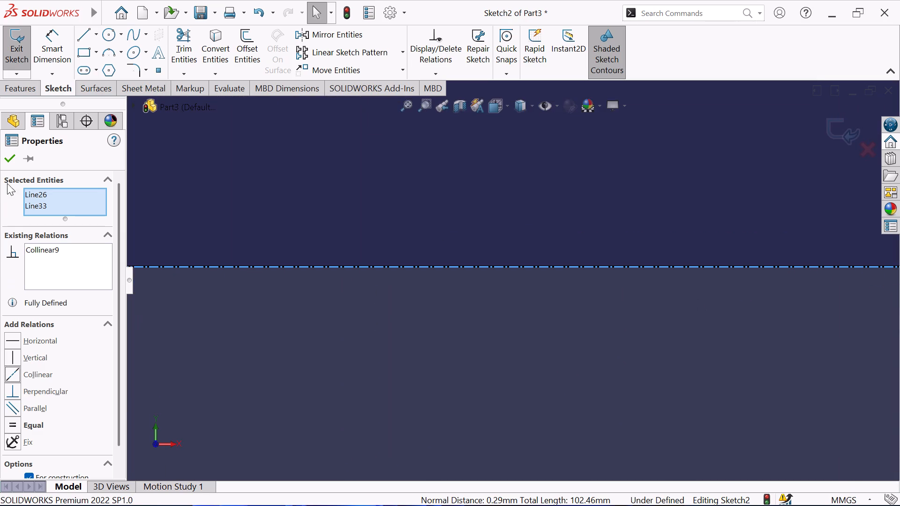
click(5, 156)
Extend the bottom edges of both small rectangles outward to the vertical sides of the inset outline.
scroll(555, 336, up, 7)
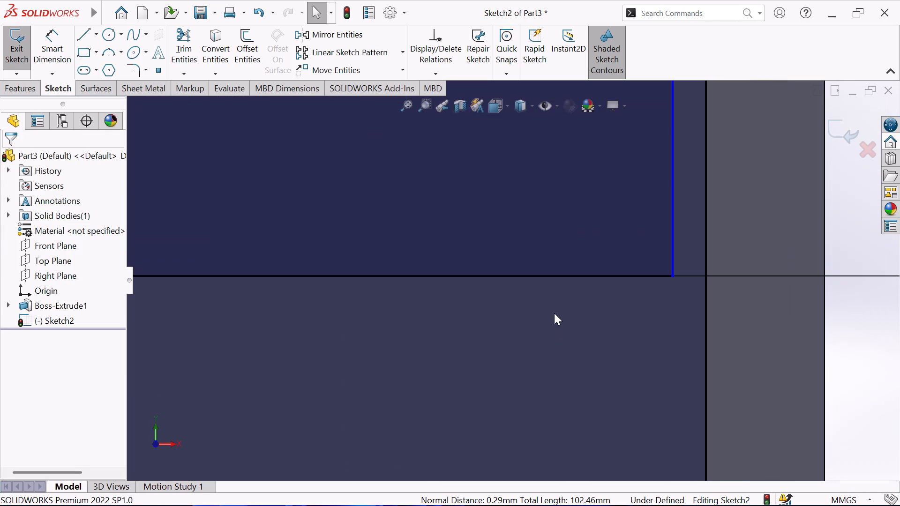
scroll(509, 308, up, 3)
scroll(328, 341, up, 7)
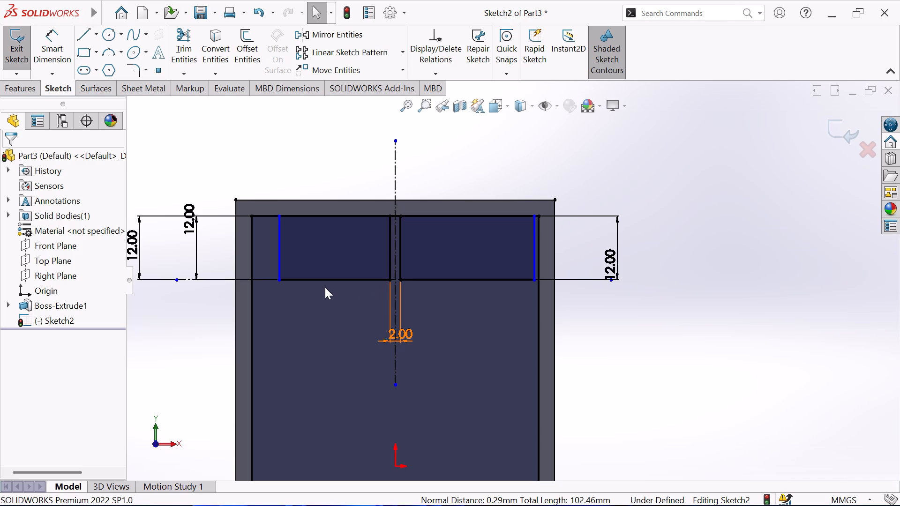
click(188, 74)
click(206, 100)
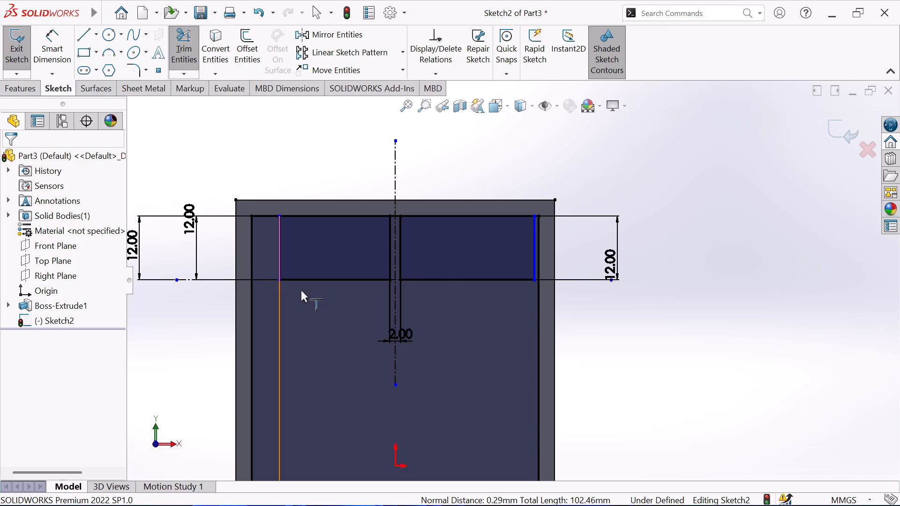
click(285, 278)
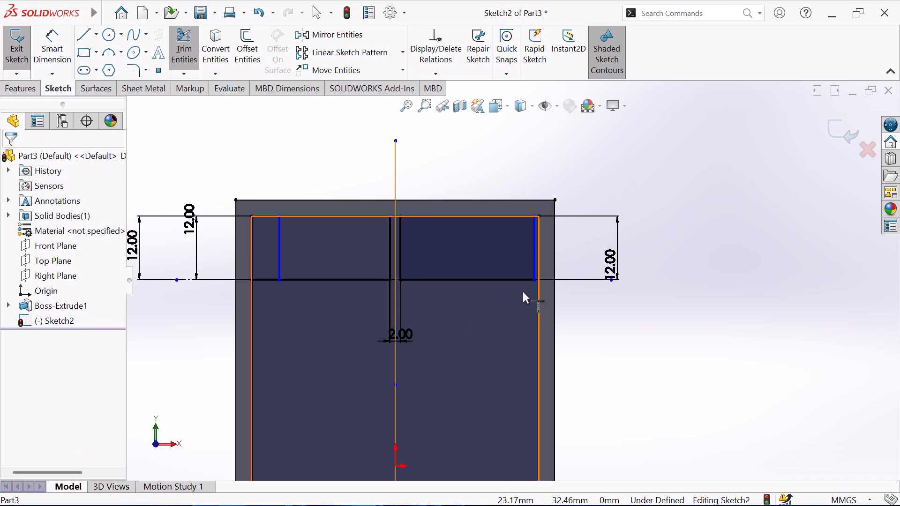
scroll(524, 290, down, 4)
scroll(565, 267, down, 3)
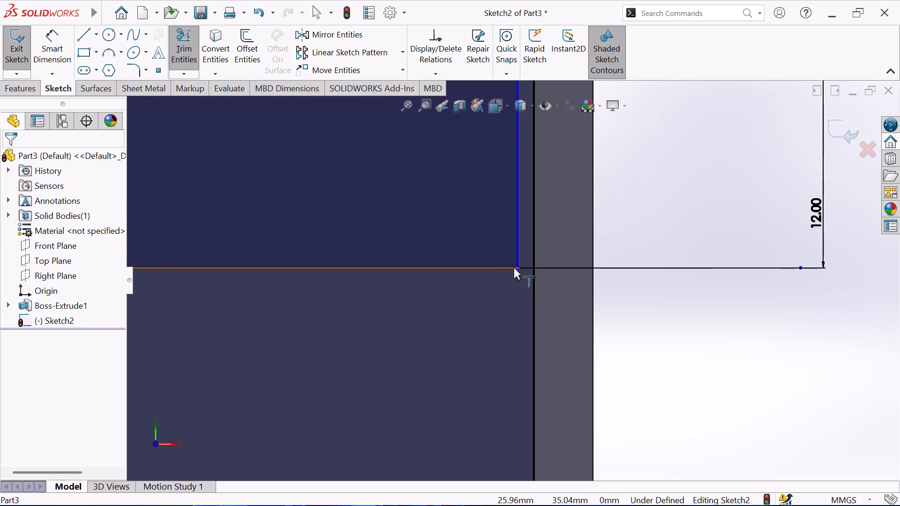
click(514, 267)
scroll(472, 187, up, 3)
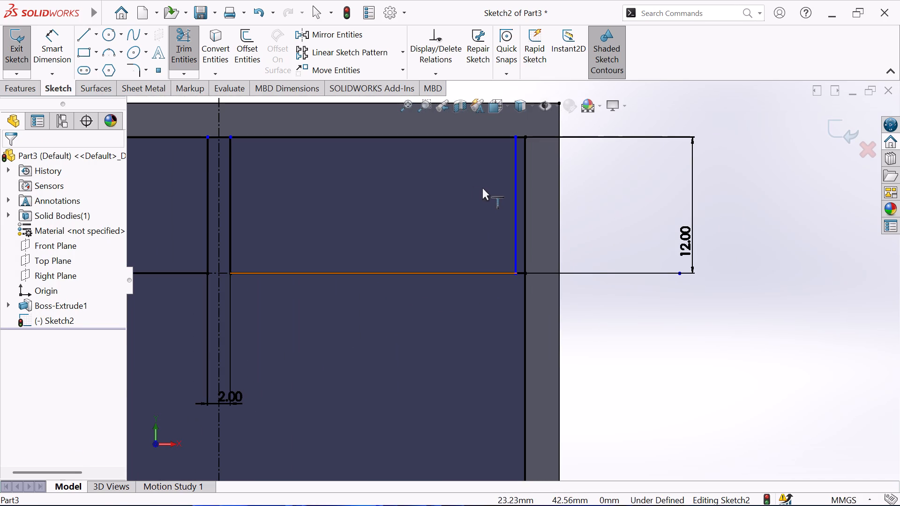
right_click(665, 314)
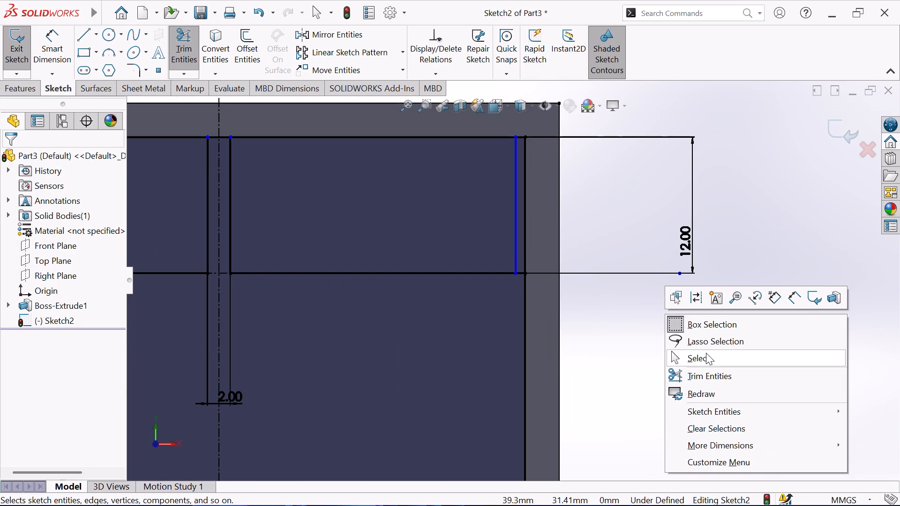
click(706, 356)
Trim away the outer vertical sides of the two small rectangles using Trim to closest.
scroll(189, 253, up, 4)
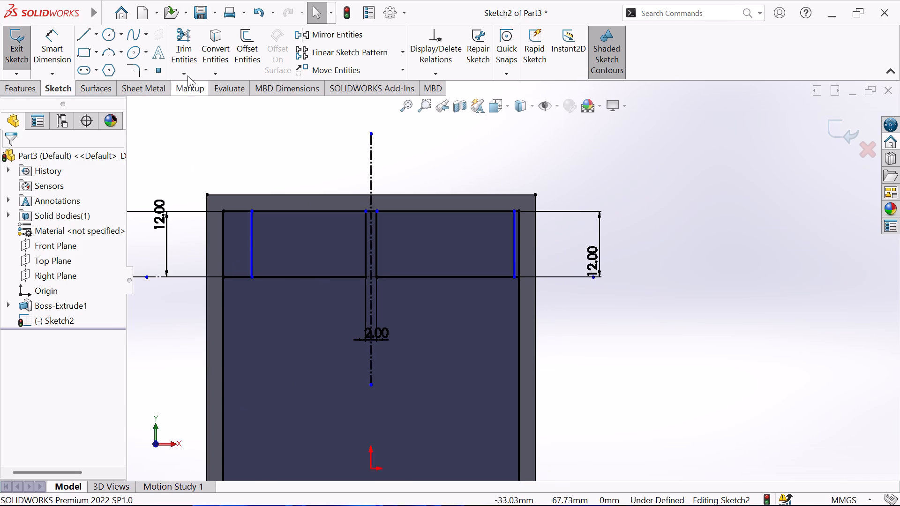
click(180, 39)
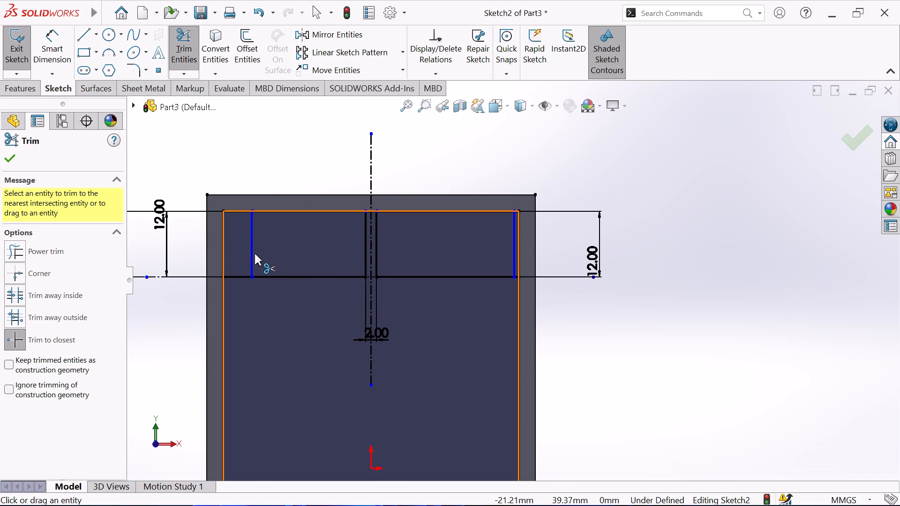
click(252, 253)
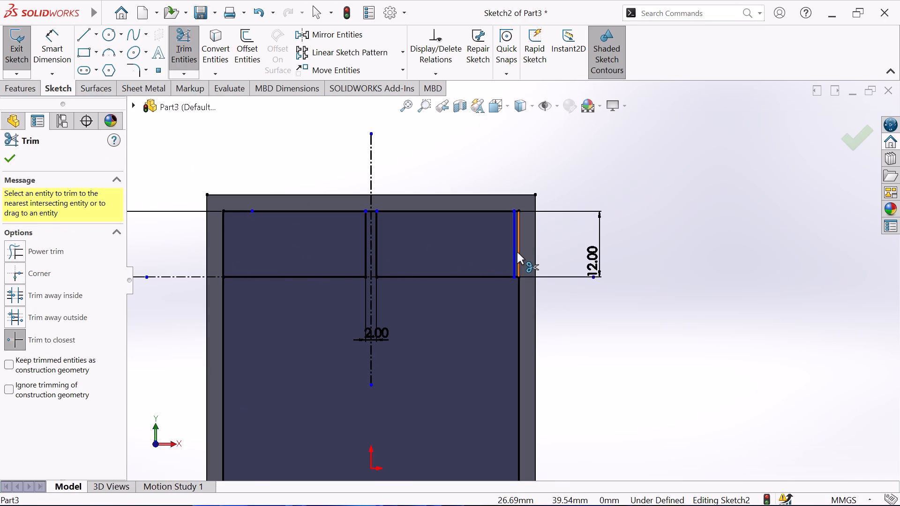
scroll(517, 252, down, 3)
click(508, 245)
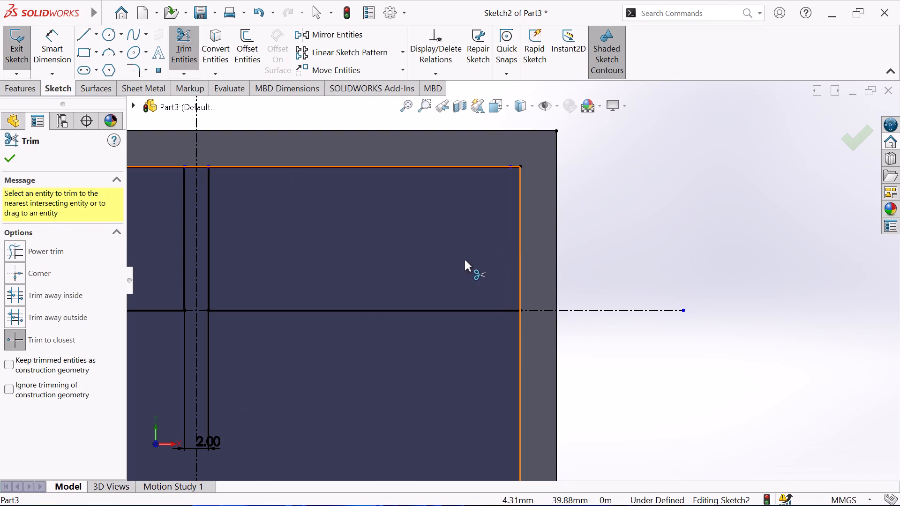
Trim away the inset outline's top edge on both sides of the vertical centerline within the 2 mm gap.
scroll(406, 272, up, 3)
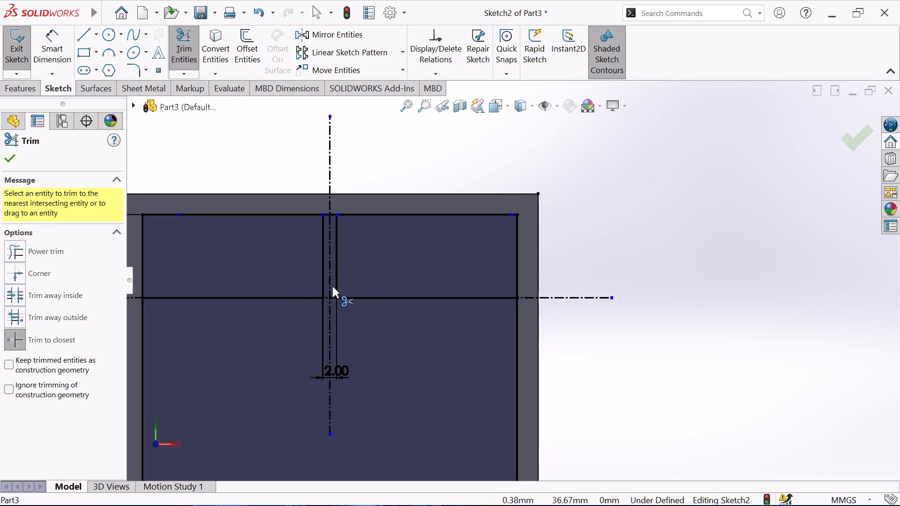
scroll(332, 286, down, 3)
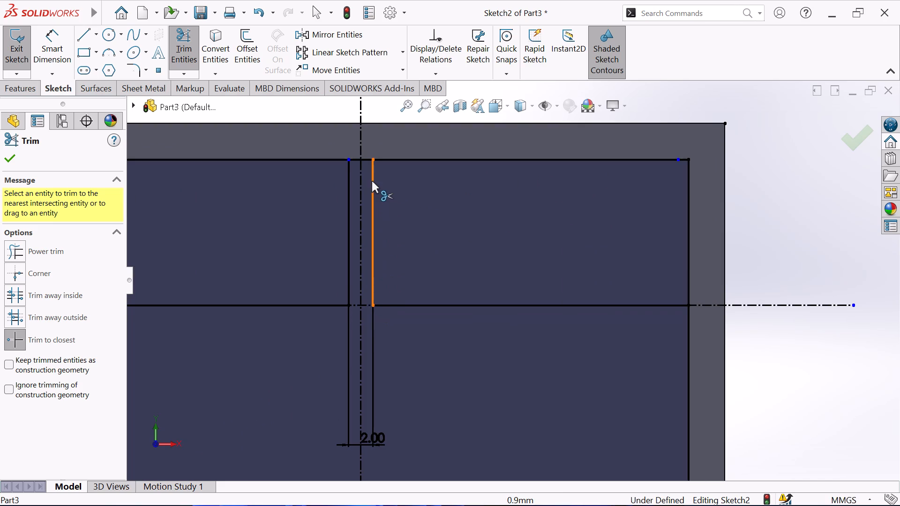
click(367, 161)
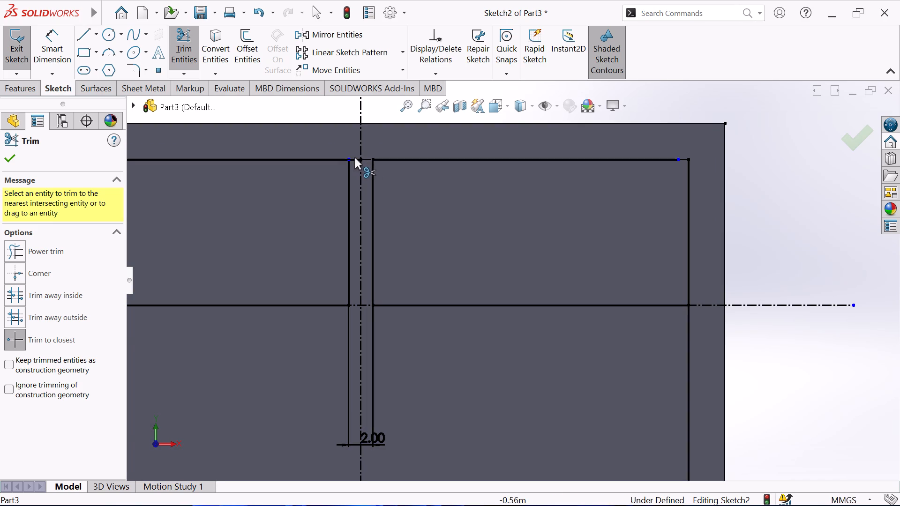
click(354, 159)
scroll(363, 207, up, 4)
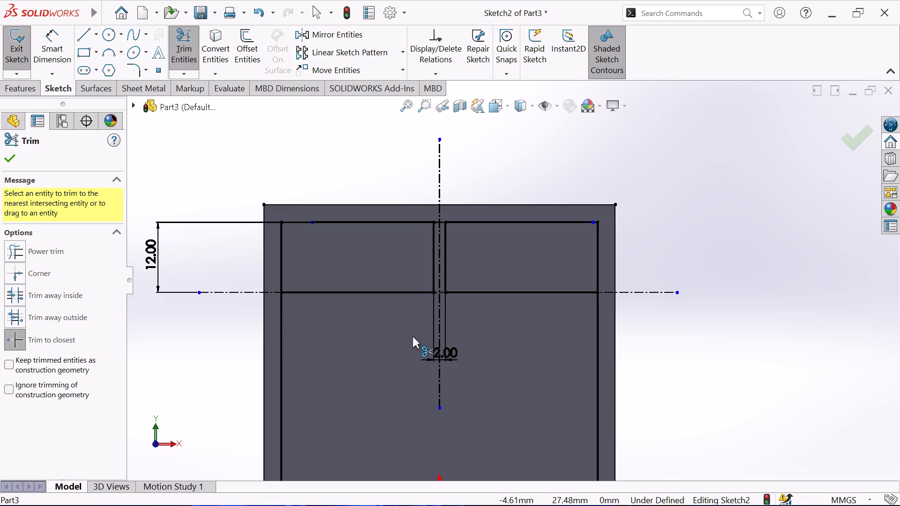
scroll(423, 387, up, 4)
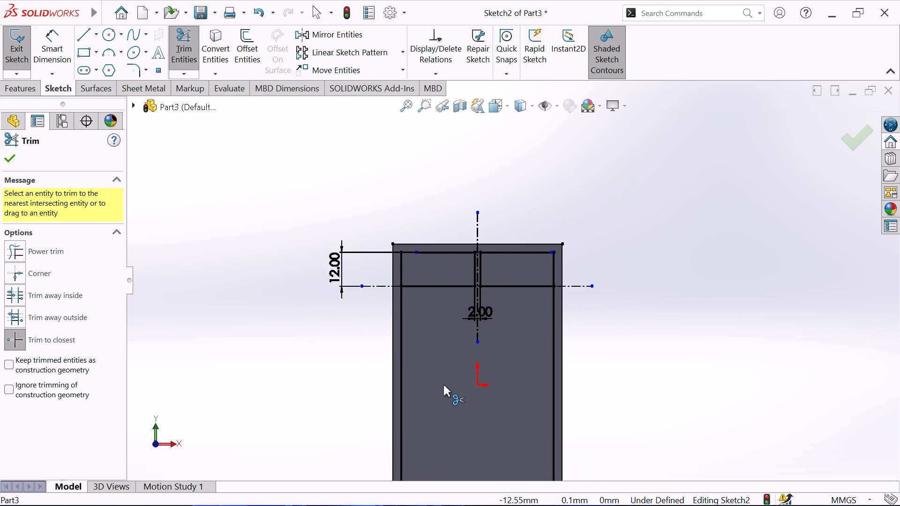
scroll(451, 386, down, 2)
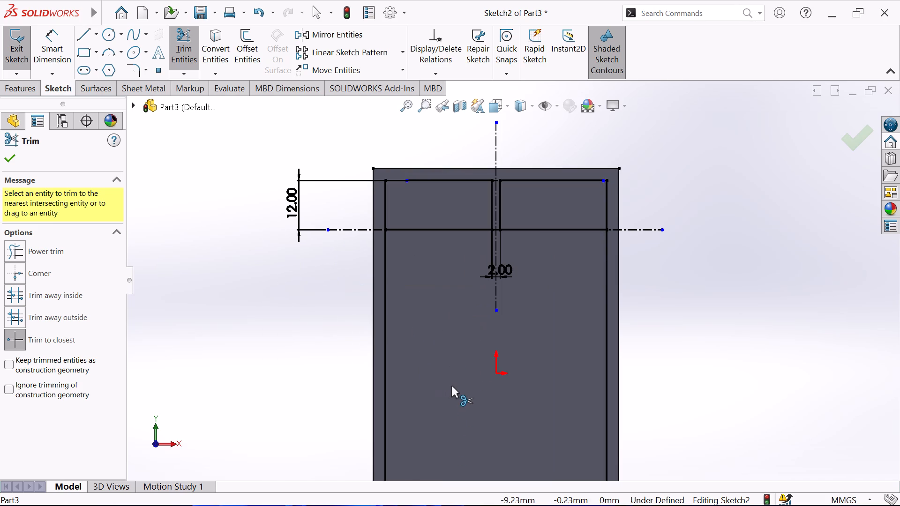
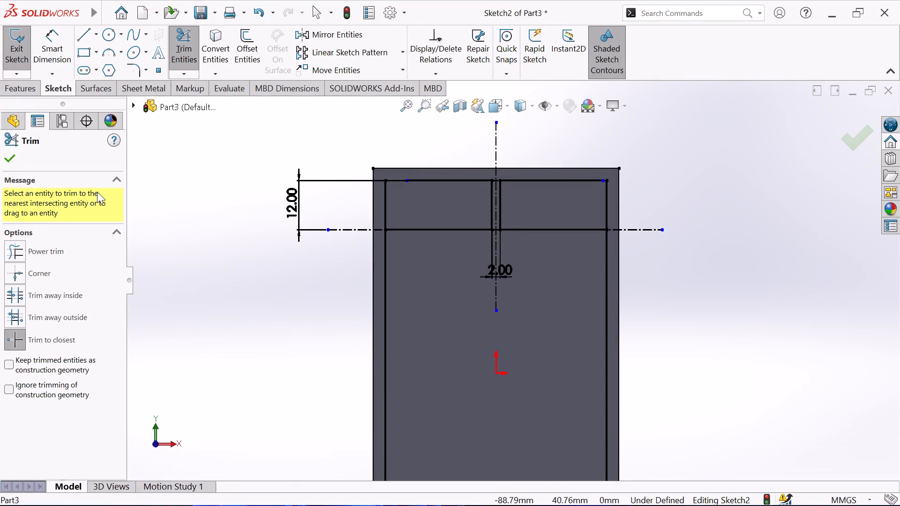
Sketch a rectangle about 54 x 38 mm below the horizontal centerline, spanning between the inset outline's vertical sides.
click(7, 164)
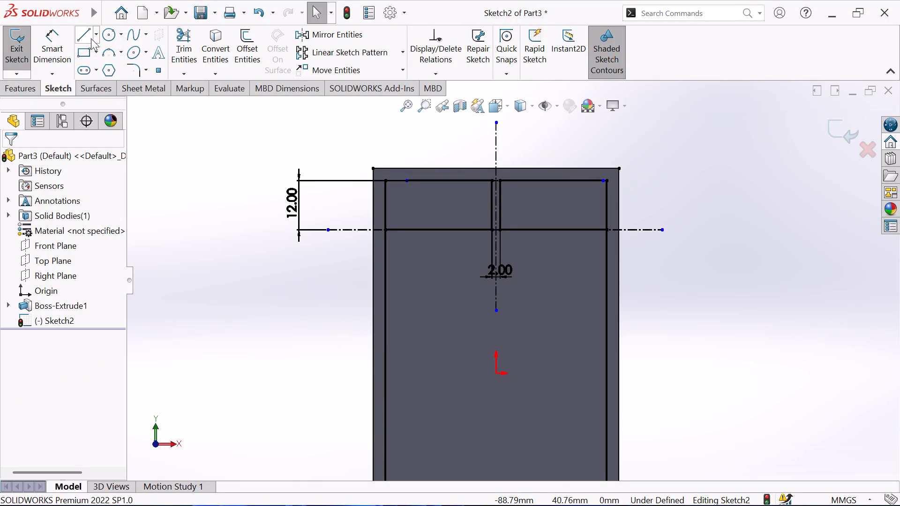
click(87, 49)
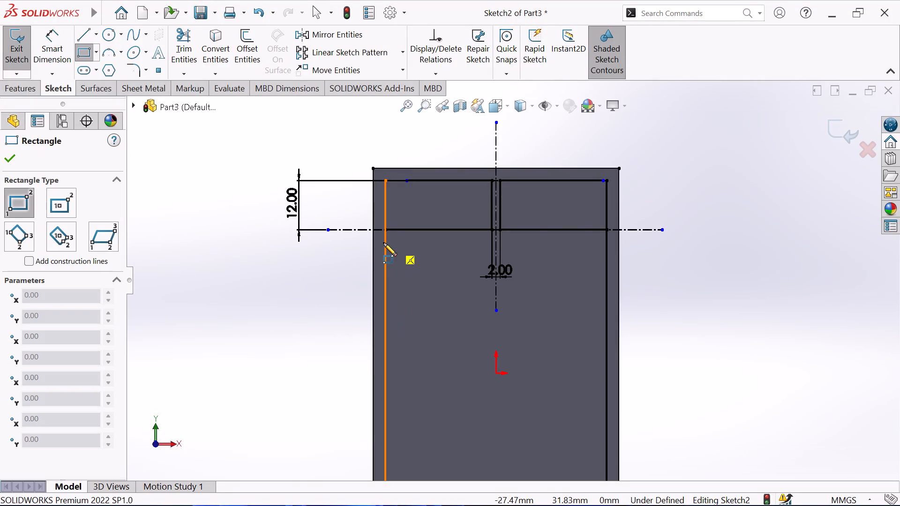
click(385, 242)
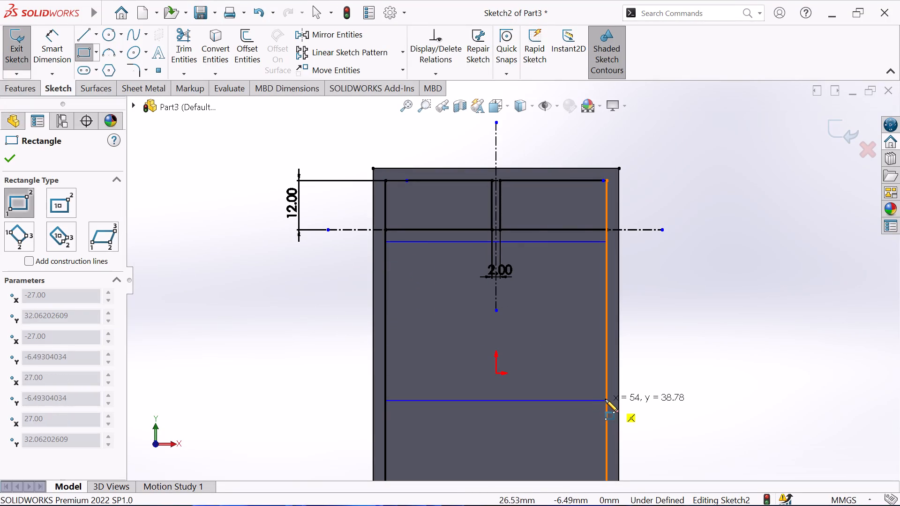
click(605, 399)
right_click(729, 338)
click(754, 352)
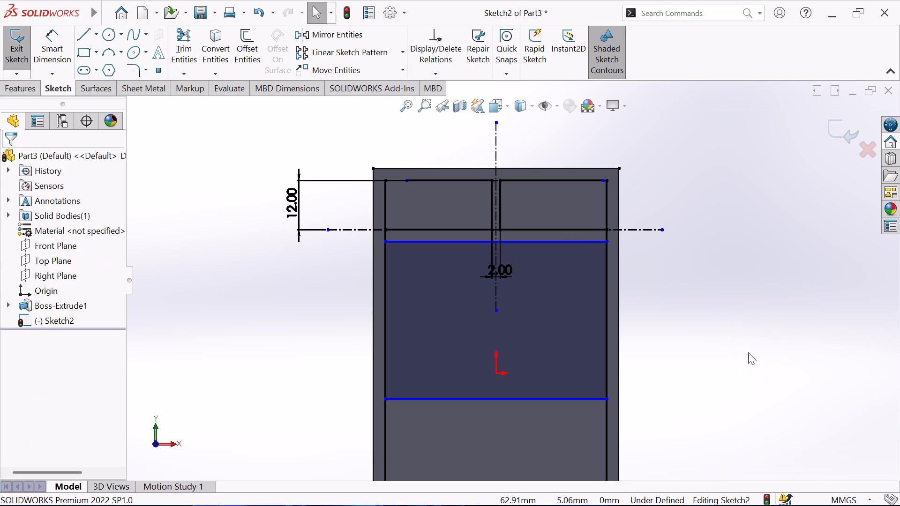
Dimension the gap between the upper compartments' bottom edge and the new rectangle's top edge as 2 mm.
click(52, 47)
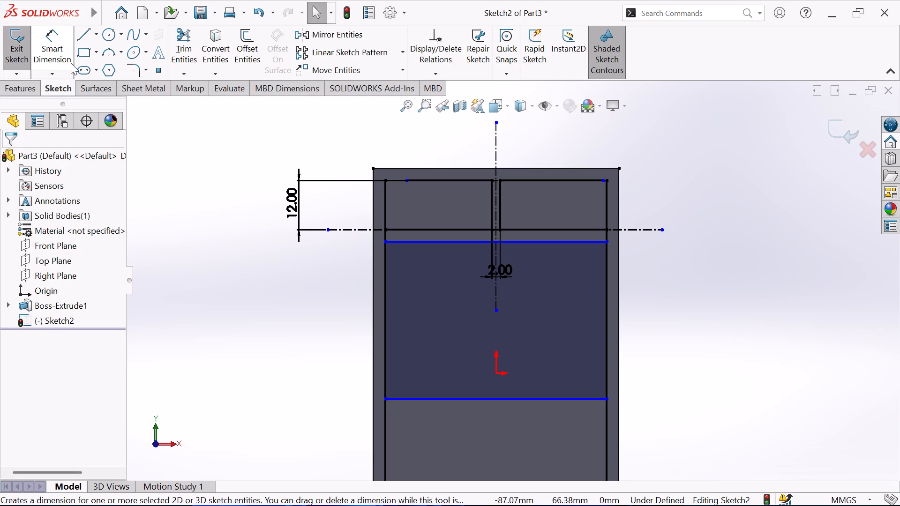
click(441, 231)
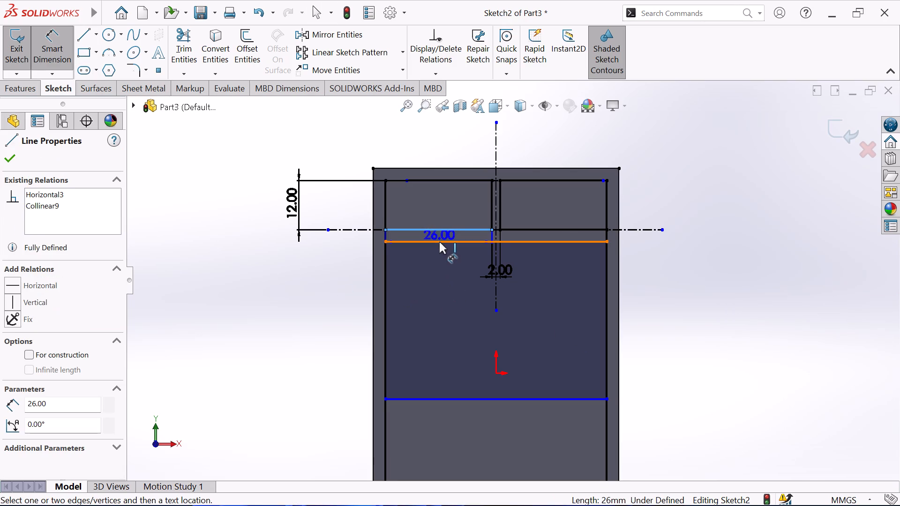
click(439, 242)
click(344, 245)
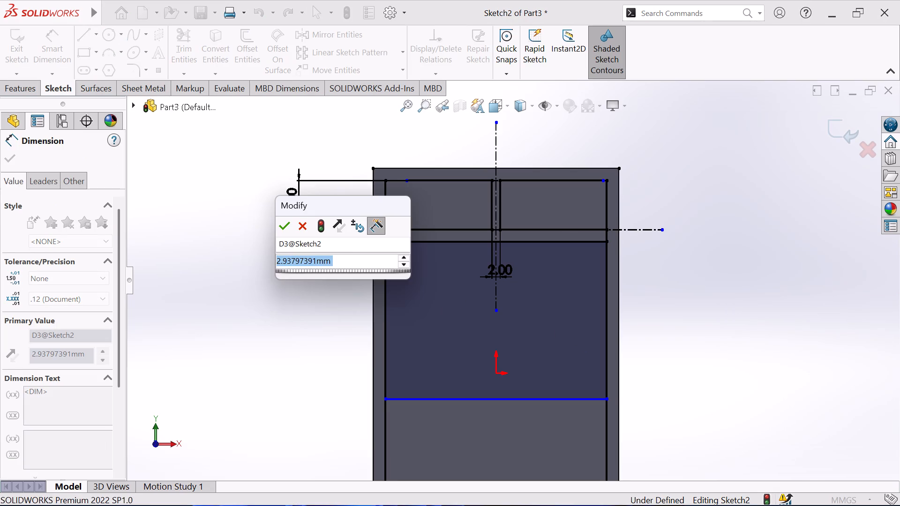
key(2)
key(Return)
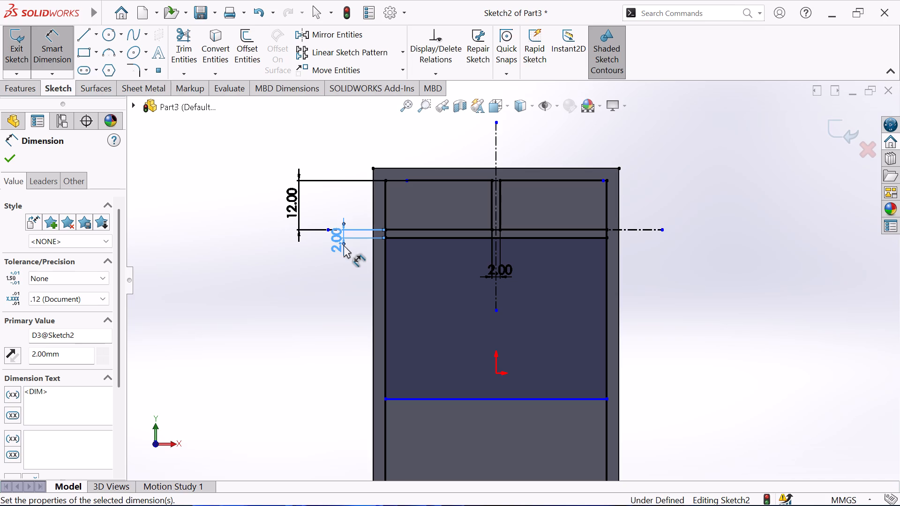
Dimension the large rectangle's height as 29 mm between its top and bottom edges.
click(406, 400)
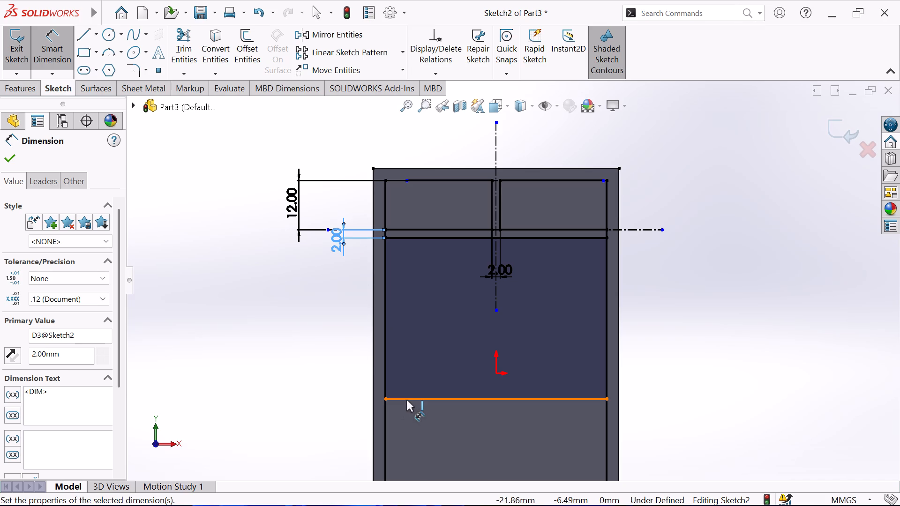
click(432, 237)
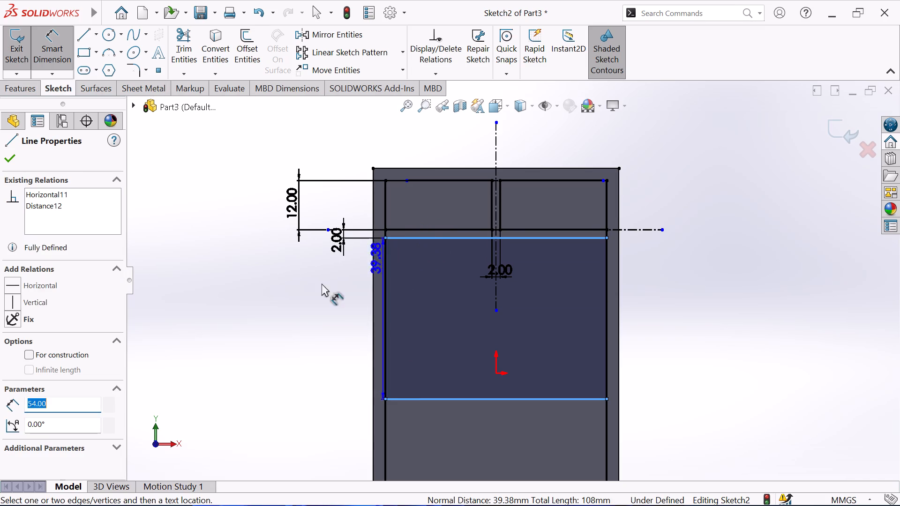
click(290, 297)
key(2)
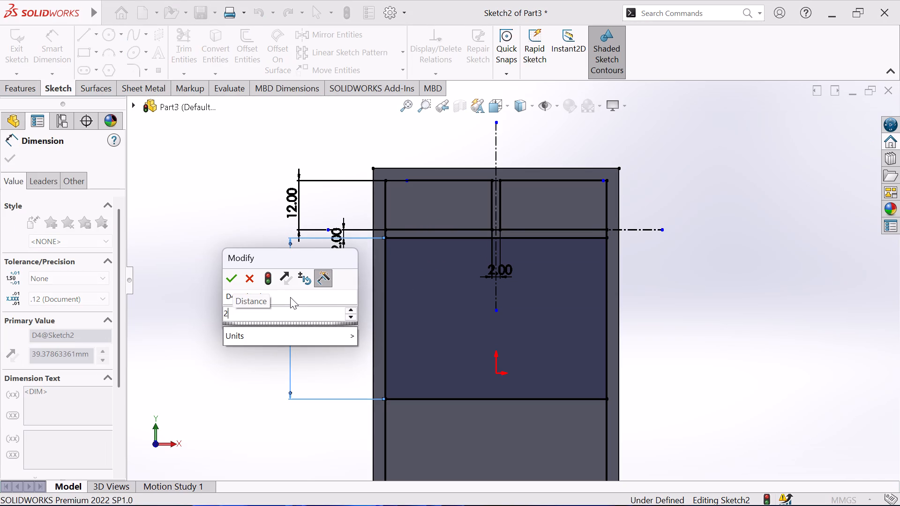
key(9)
key(Return)
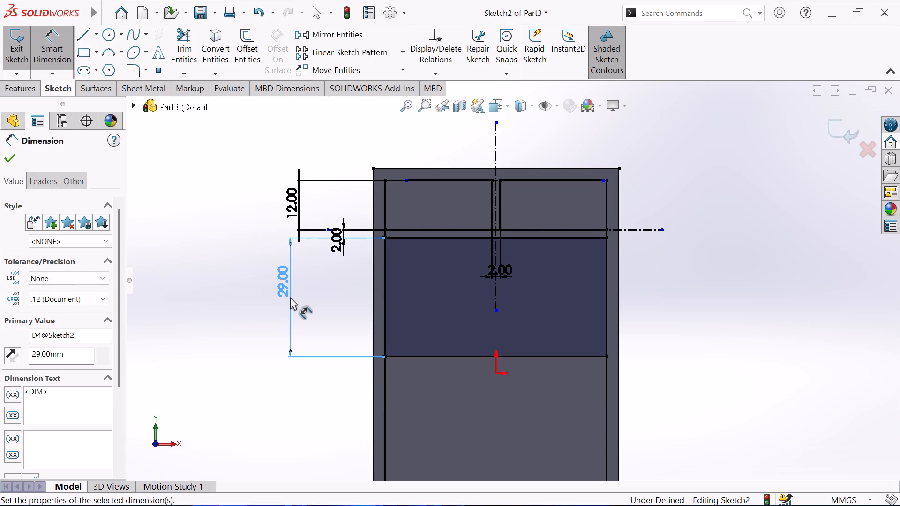
click(200, 292)
right_click(200, 292)
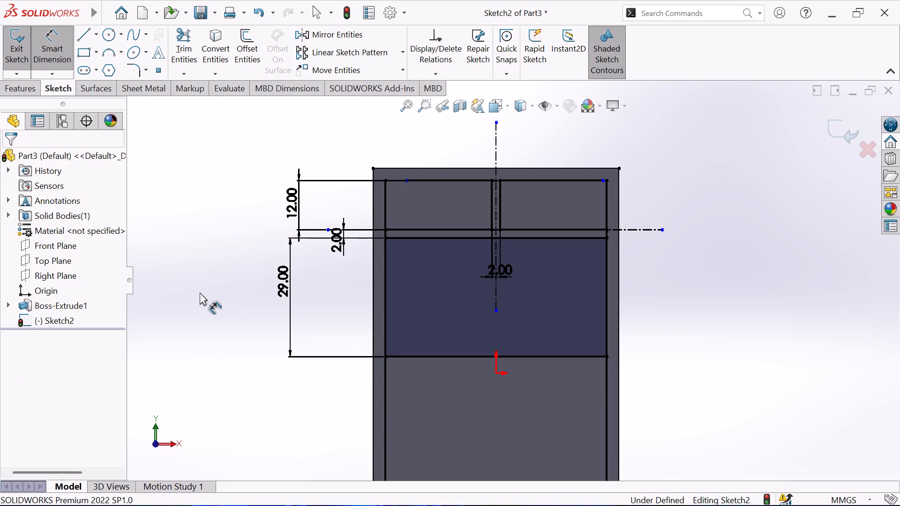
click(236, 330)
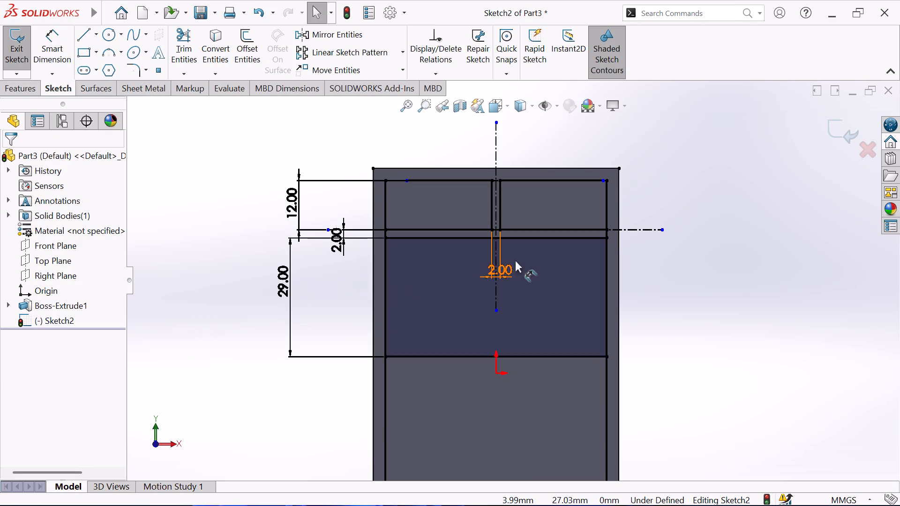
Trim away both vertical sides of the inset outline within the 2 mm gap above the large rectangle.
scroll(520, 259, down, 1)
click(187, 39)
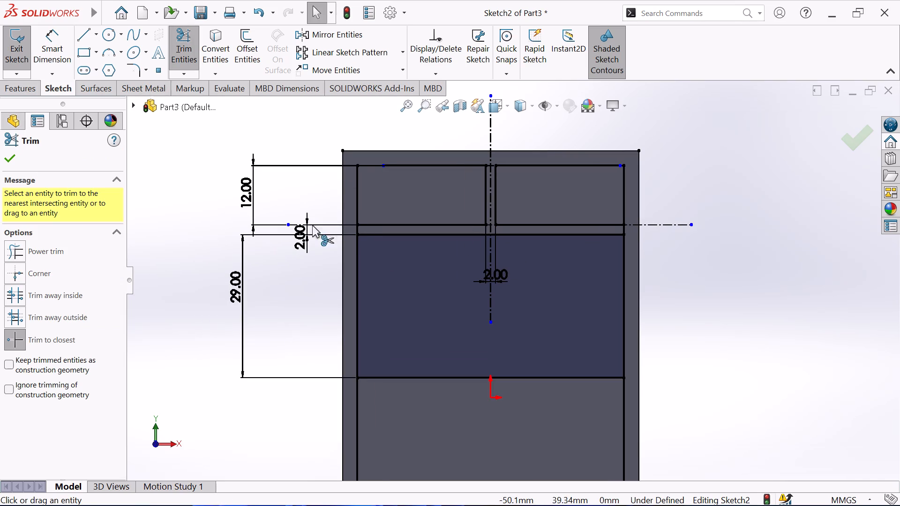
click(357, 231)
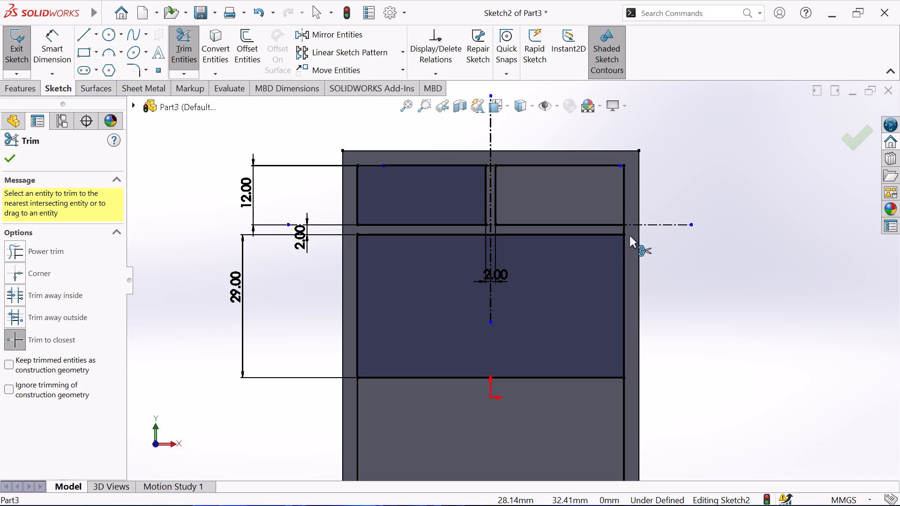
click(625, 231)
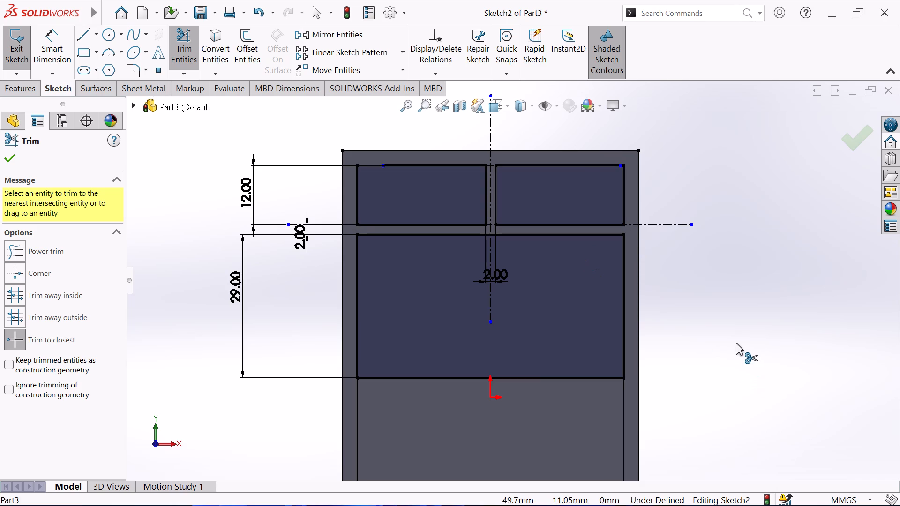
key(Escape)
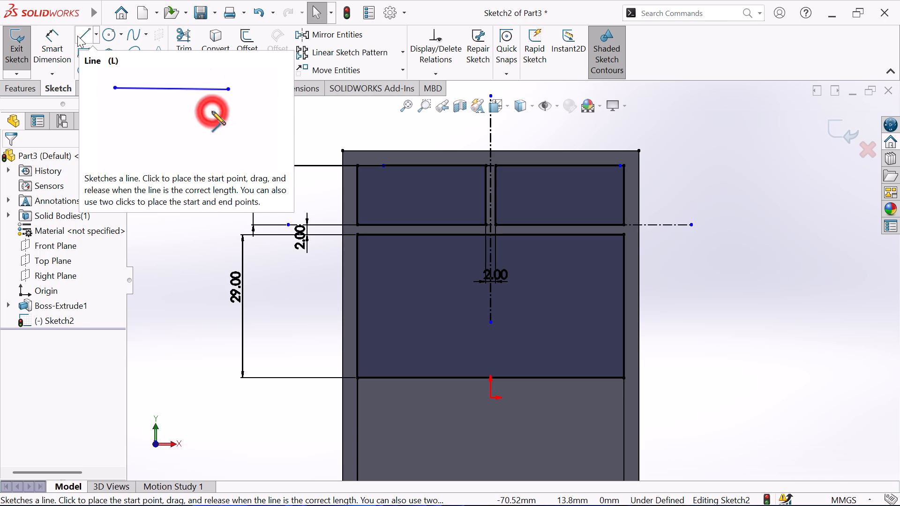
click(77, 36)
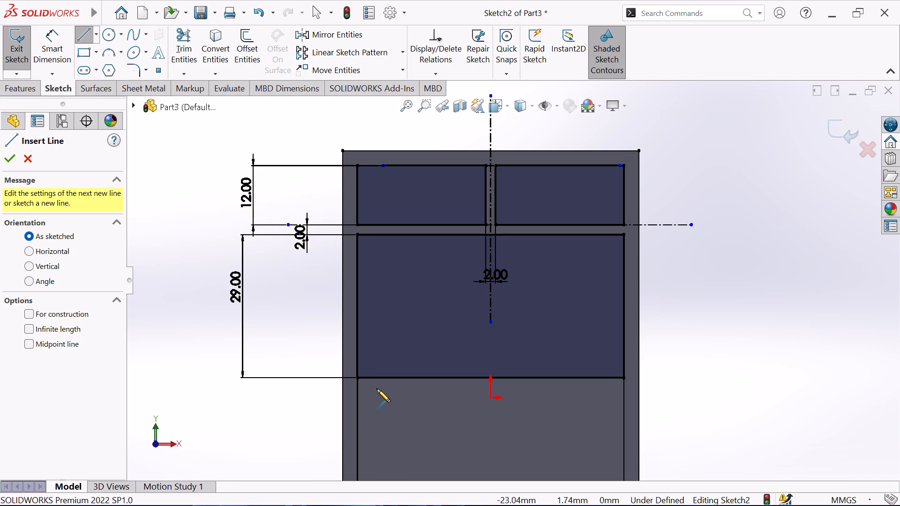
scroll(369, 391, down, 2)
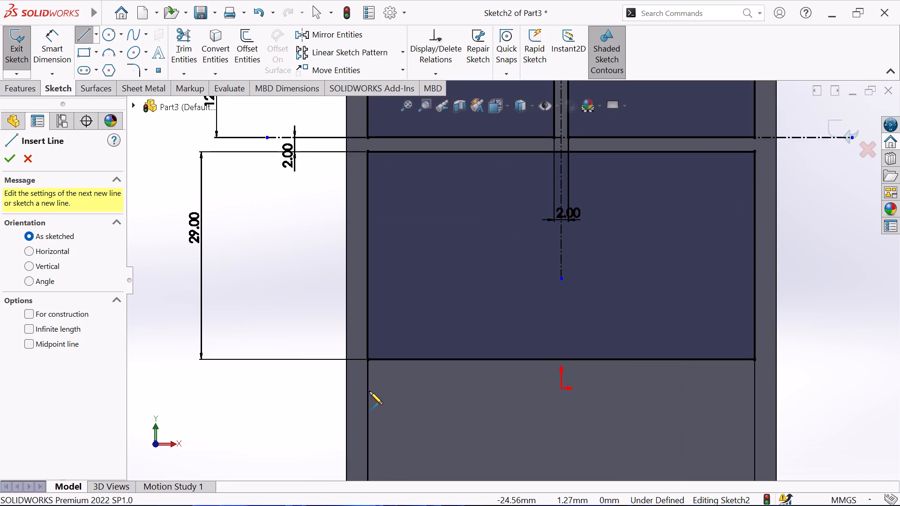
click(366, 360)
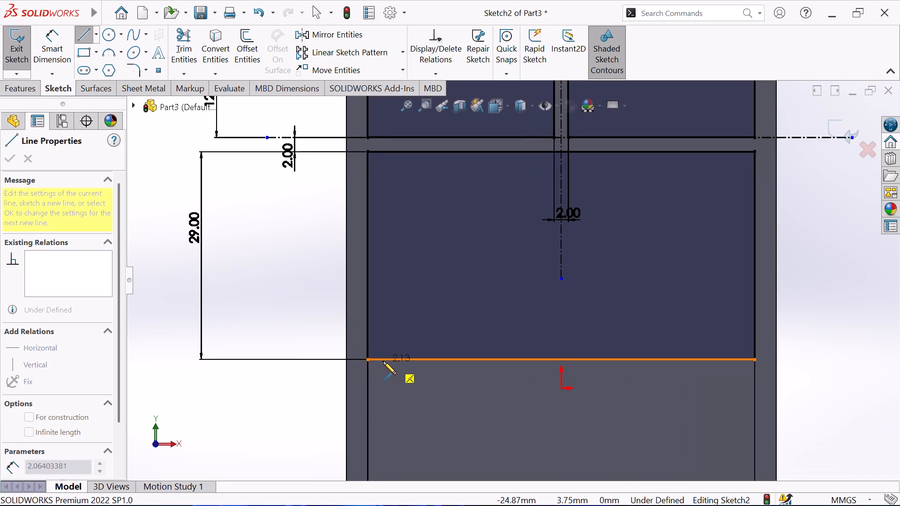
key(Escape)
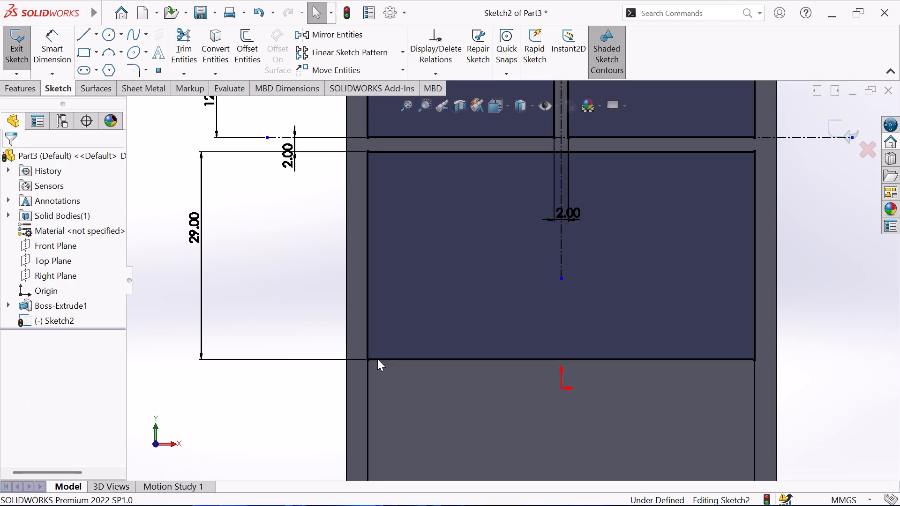
Sketch a diagonal line about 3.5 mm long across the large rectangle's lower-left corner, from its bottom edge to its left side.
click(81, 35)
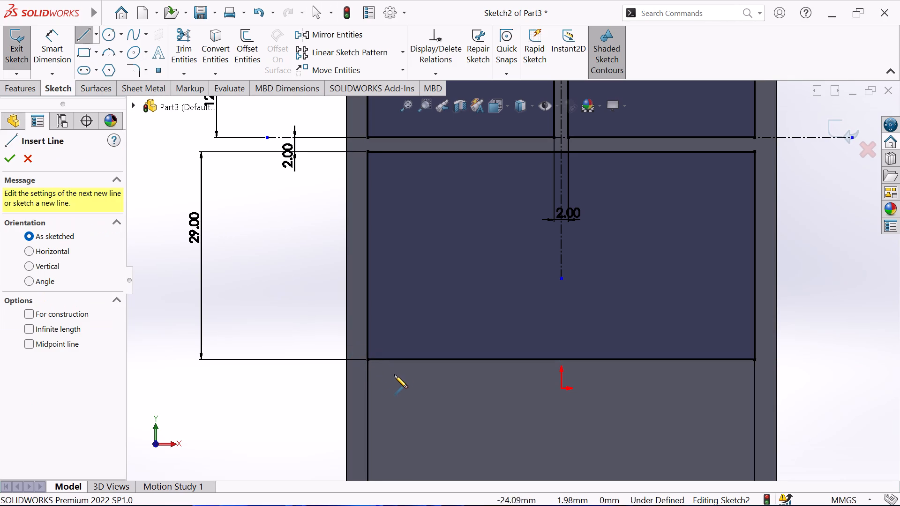
click(387, 361)
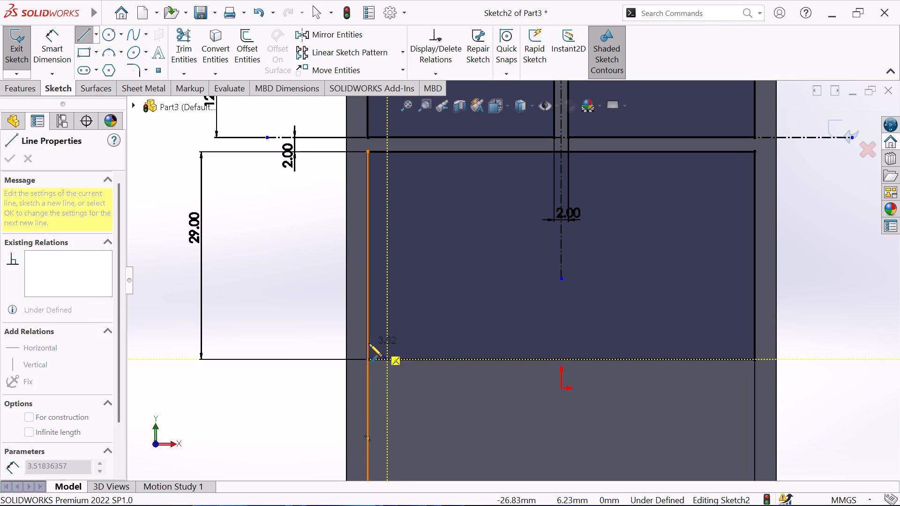
click(368, 343)
right_click(323, 326)
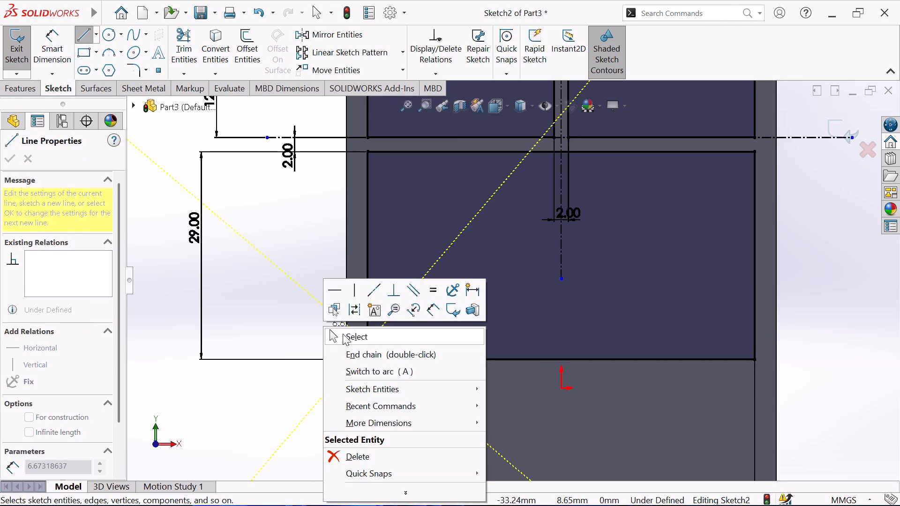
click(343, 334)
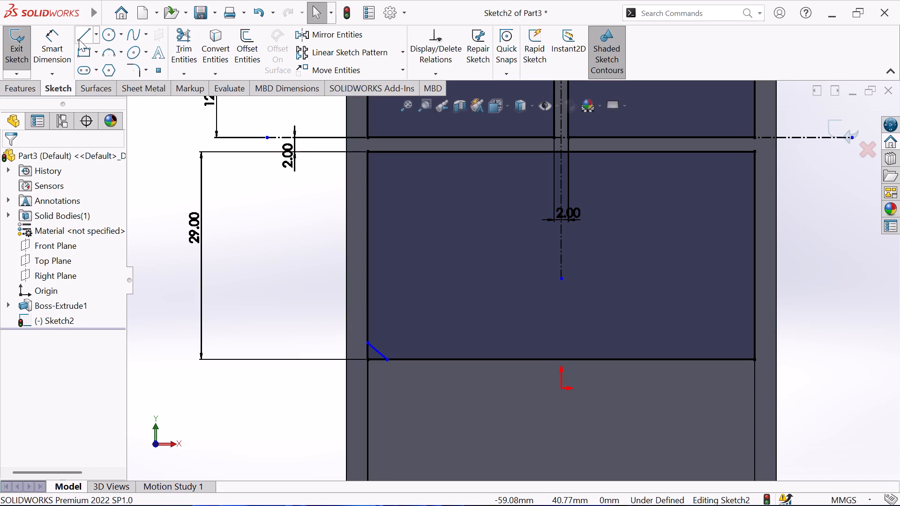
Dimension the angle between the diagonal corner line and the large rectangle's bottom edge as 45°.
click(58, 41)
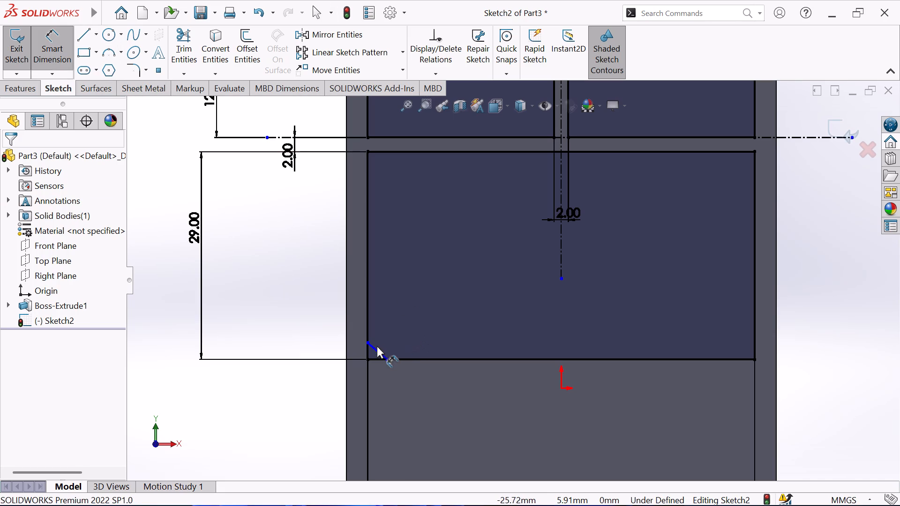
click(375, 349)
click(375, 358)
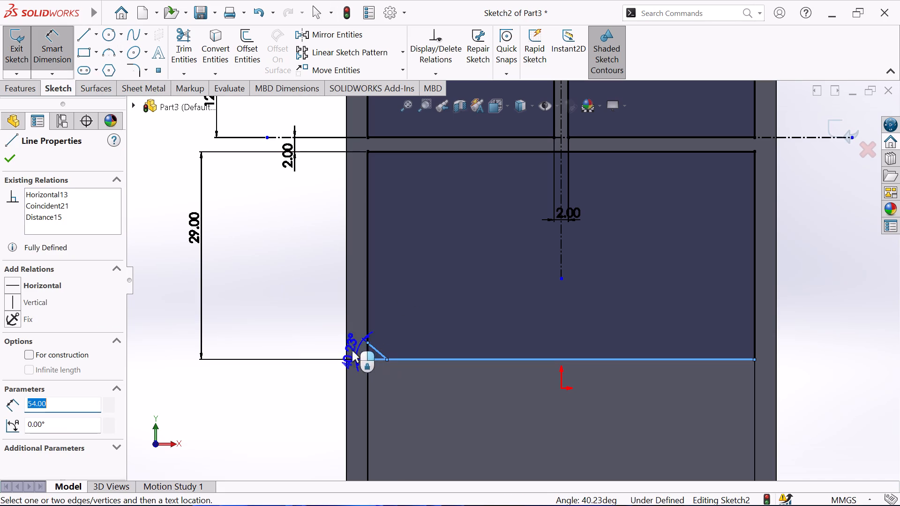
click(328, 340)
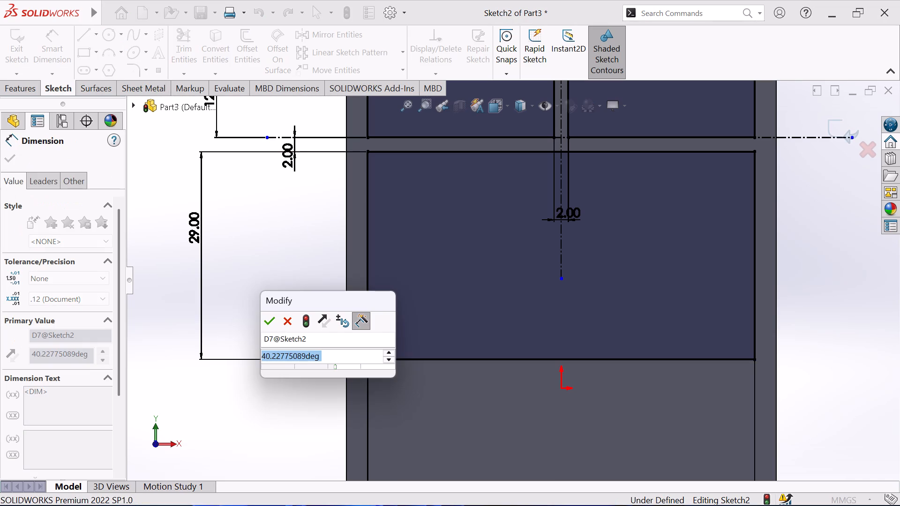
text(45)
key(Return)
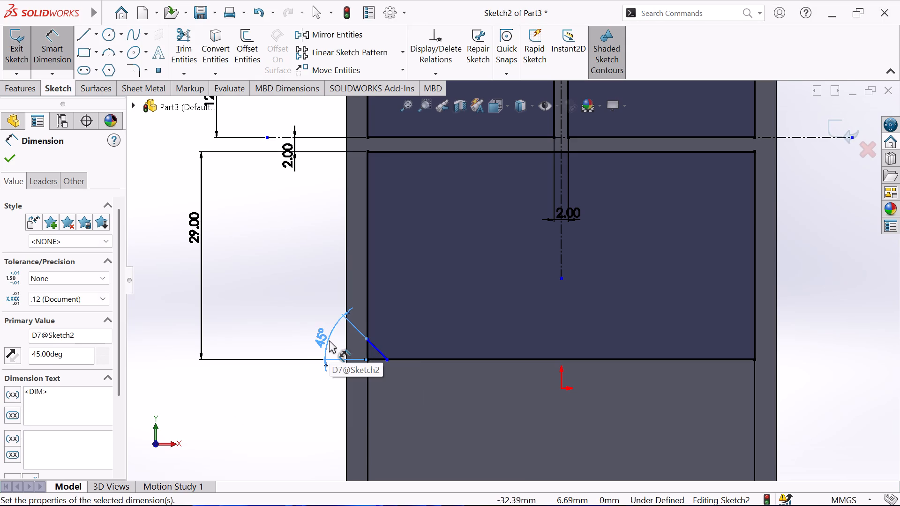
click(5, 153)
Dimension the distance from the large rectangle's lower-left corner to the diagonal line's lower endpoint as 2 mm.
click(55, 42)
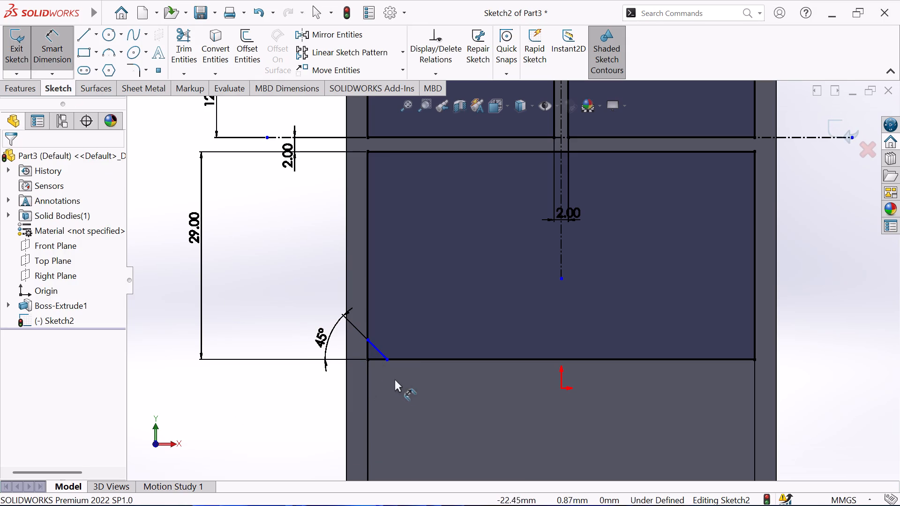
click(378, 360)
key(Escape)
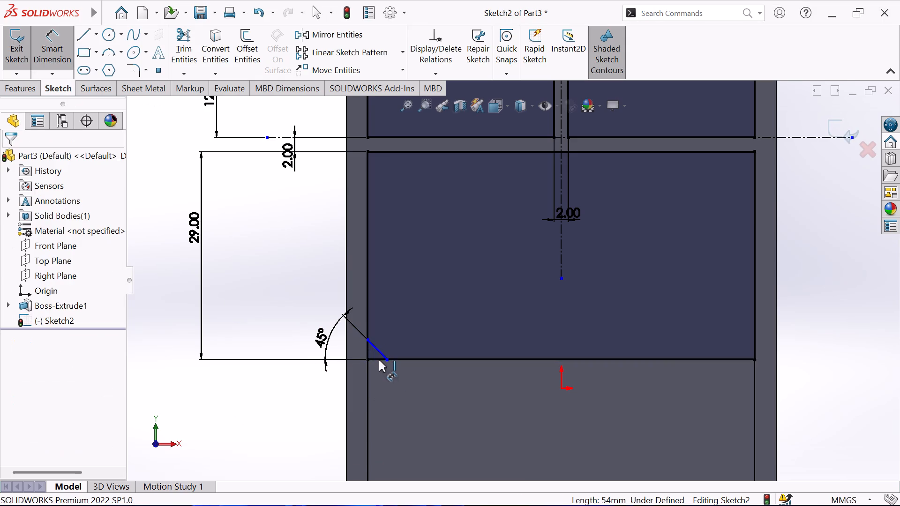
click(386, 361)
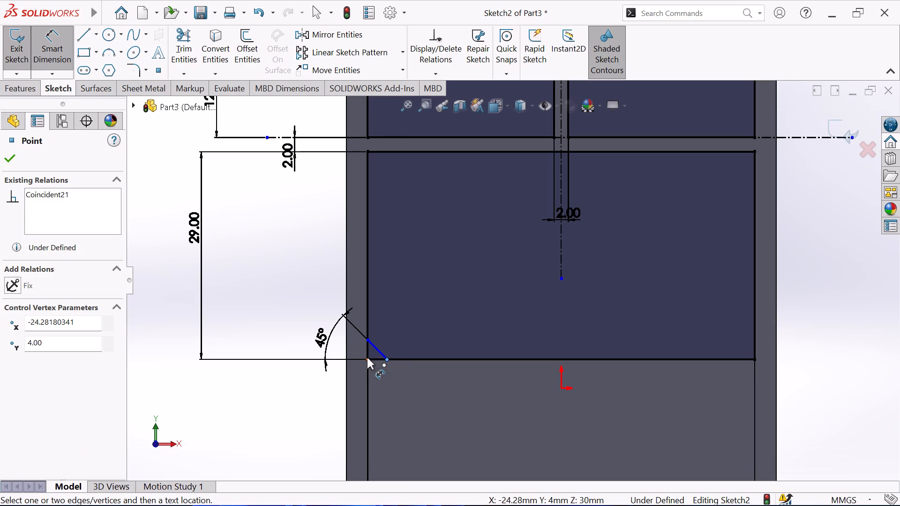
click(367, 357)
click(378, 373)
key(2)
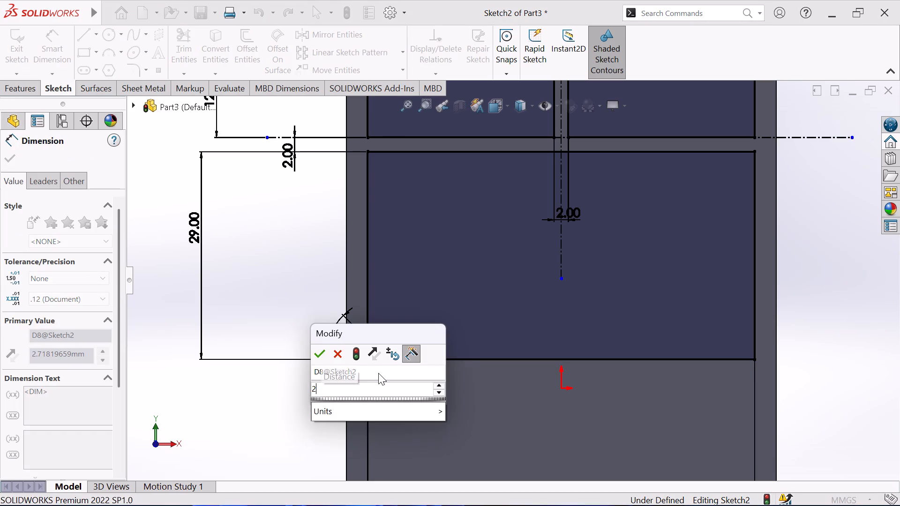
key(Return)
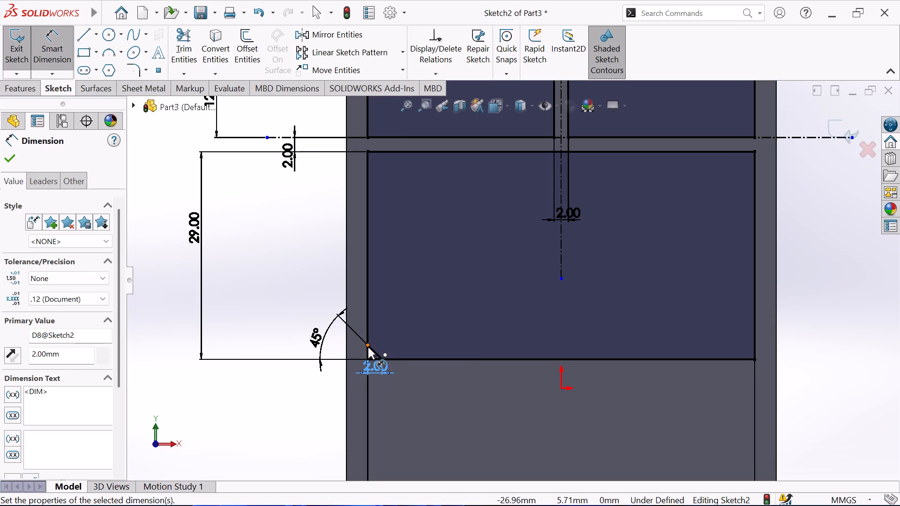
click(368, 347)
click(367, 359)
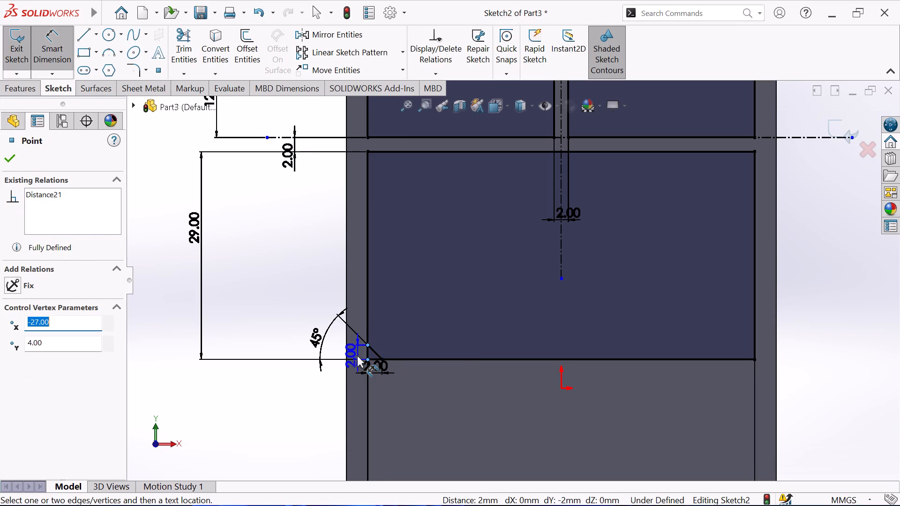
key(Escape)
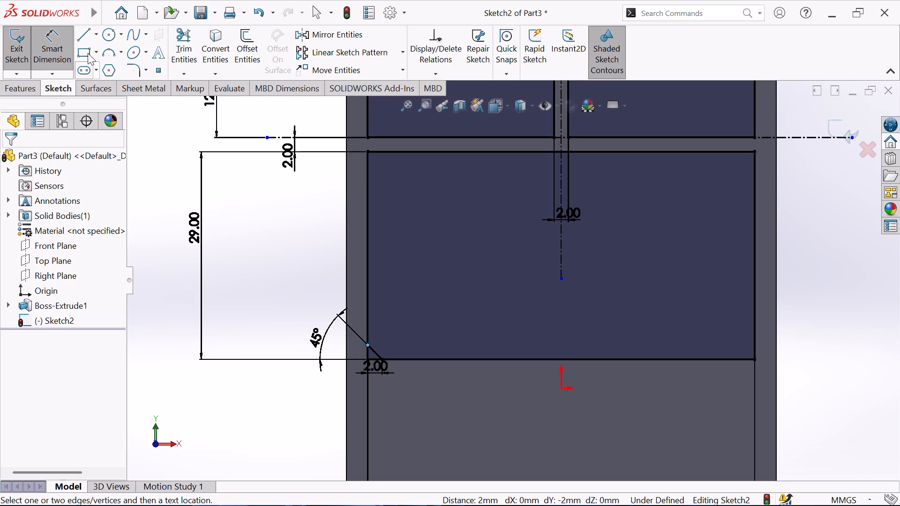
Sketch a diagonal line about 37.6 mm long from the corner line's lower endpoint to the large rectangle's top edge, below the 2 mm divider's left side.
click(83, 33)
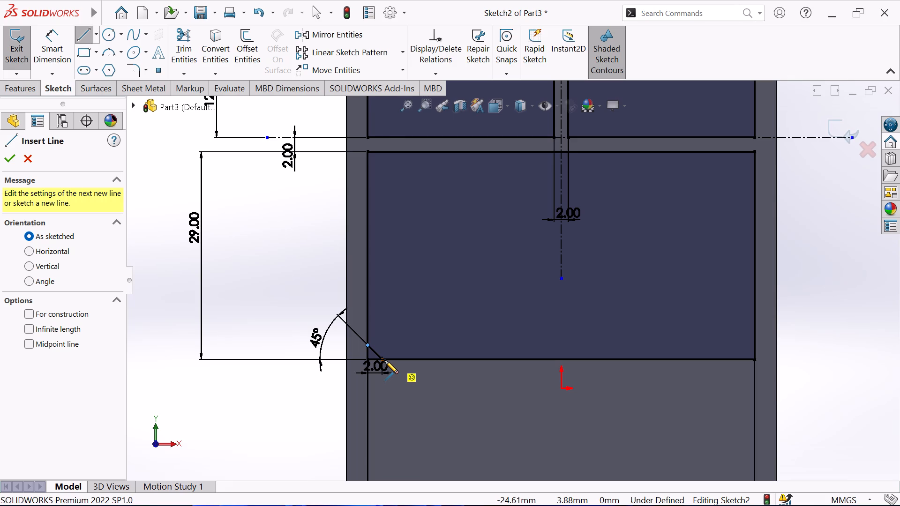
click(385, 360)
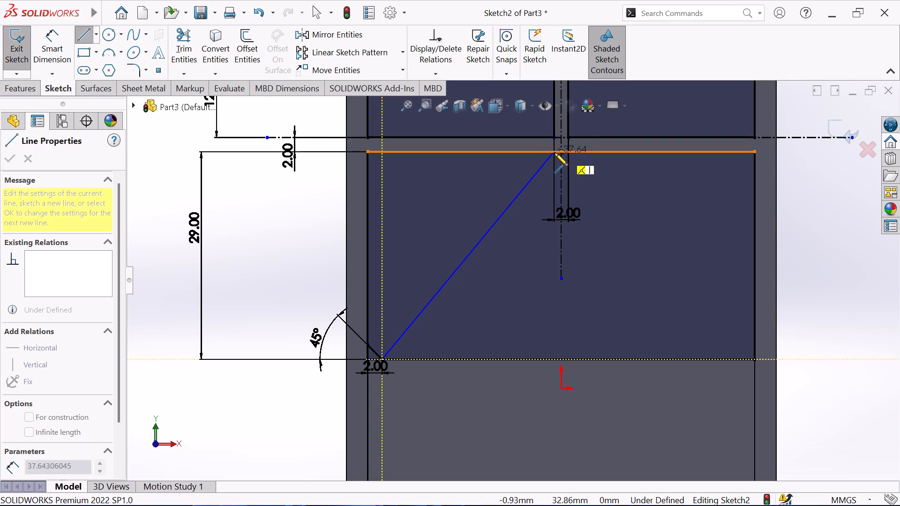
click(555, 153)
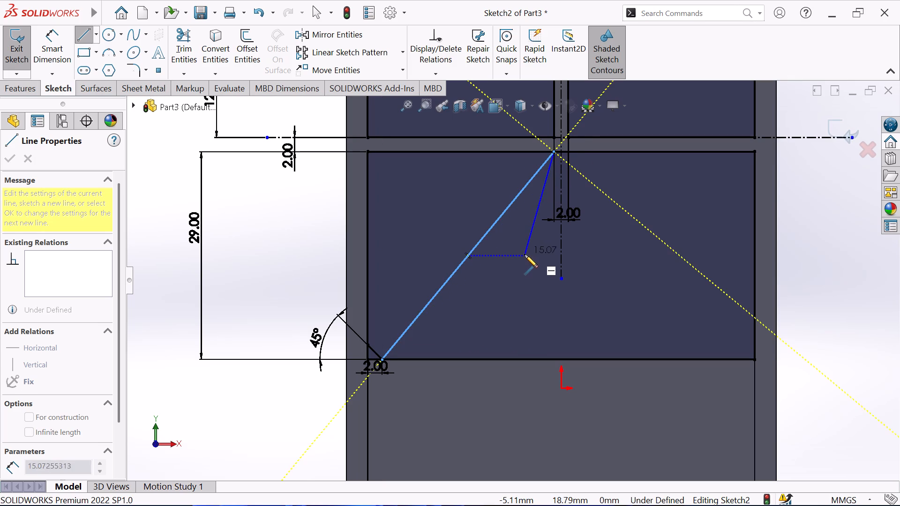
key(Escape)
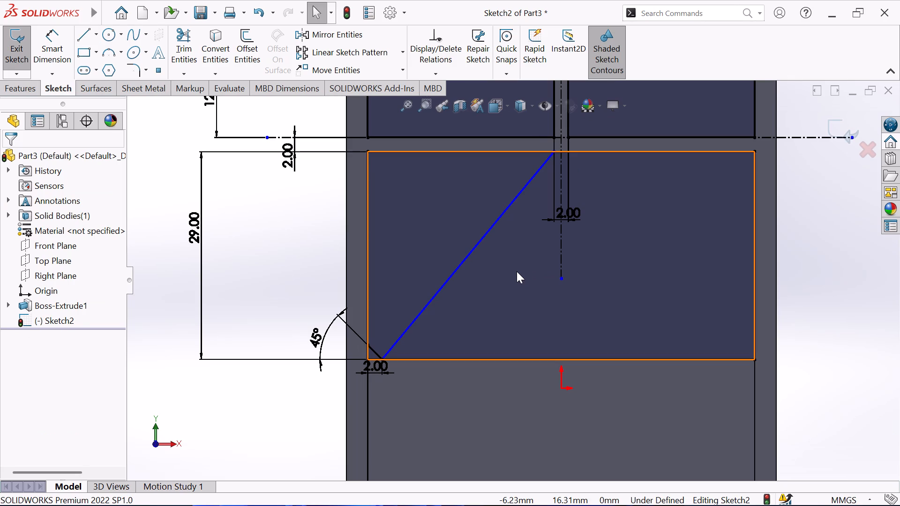
Sketch a second diagonal about 37.7 mm long, from below the divider's right side to the bottom edge, about 2 mm right of the first diagonal.
click(80, 34)
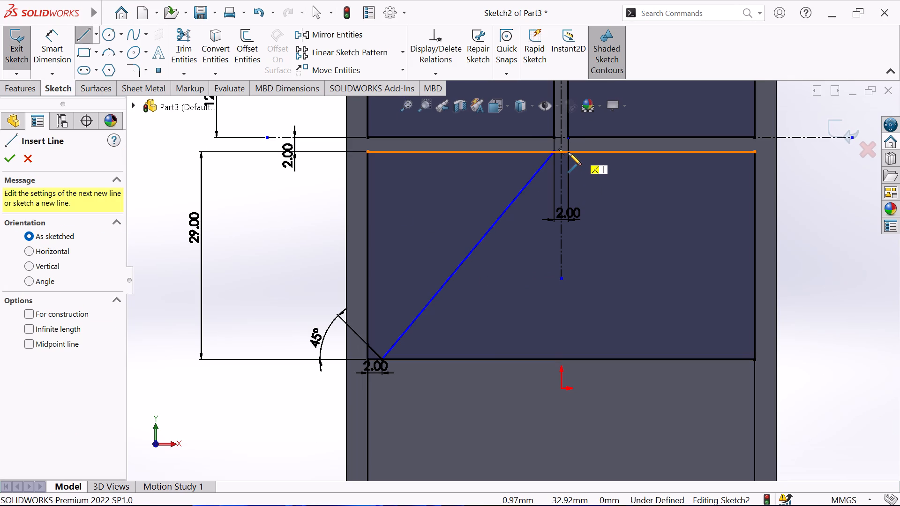
click(568, 152)
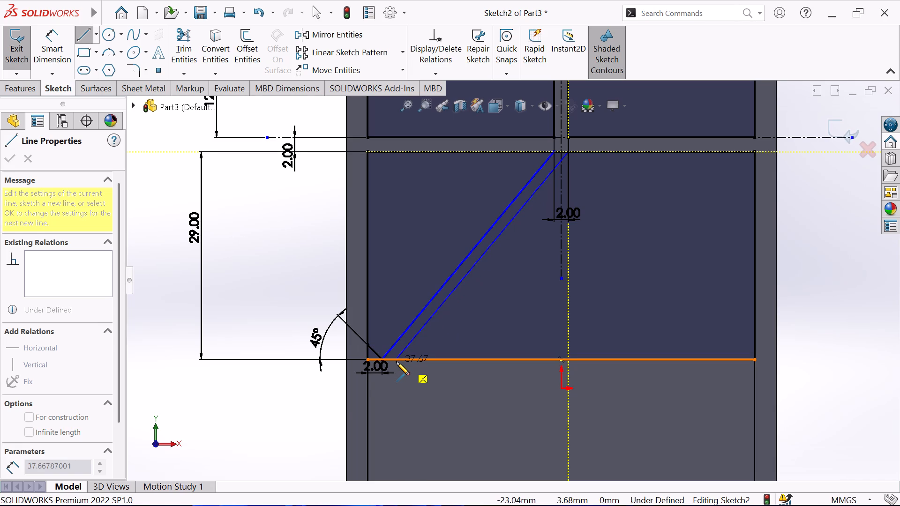
click(396, 362)
right_click(433, 400)
click(498, 330)
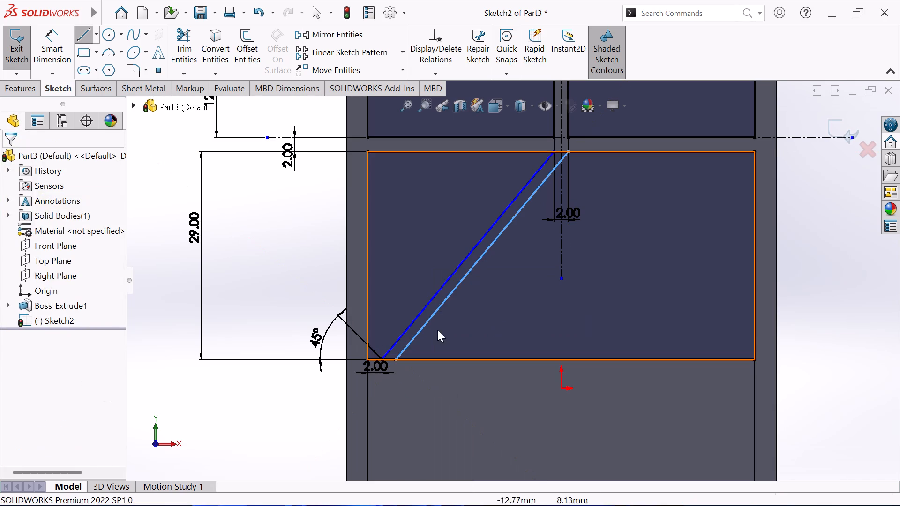
Dimension the distance between the lower endpoints of the two long diagonal lines as 2 mm.
click(50, 43)
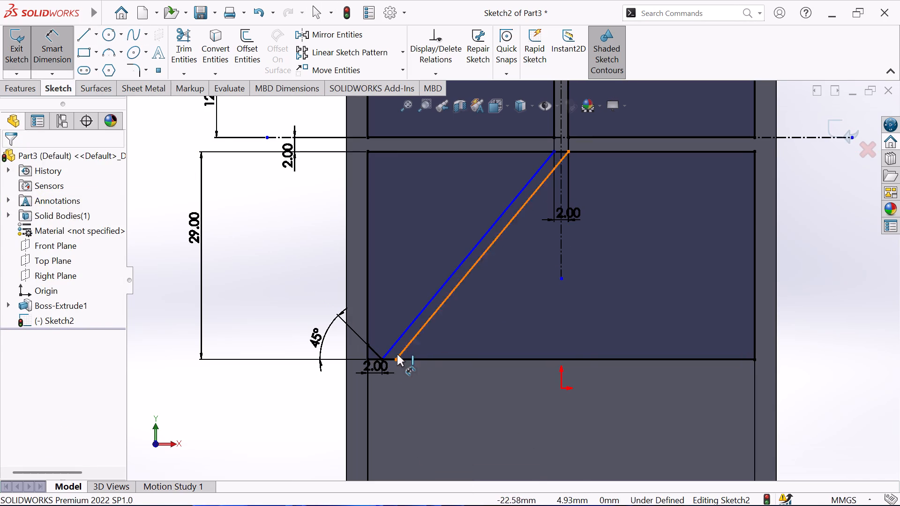
click(398, 361)
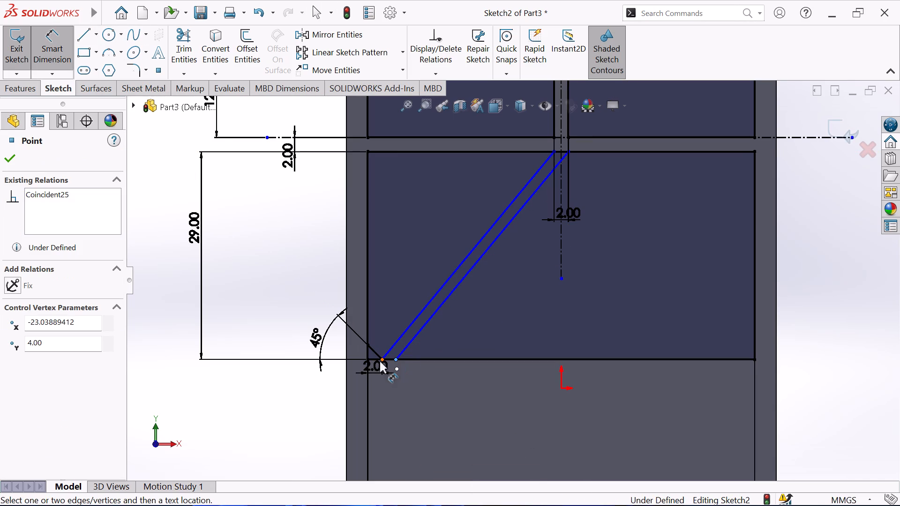
click(382, 358)
click(390, 387)
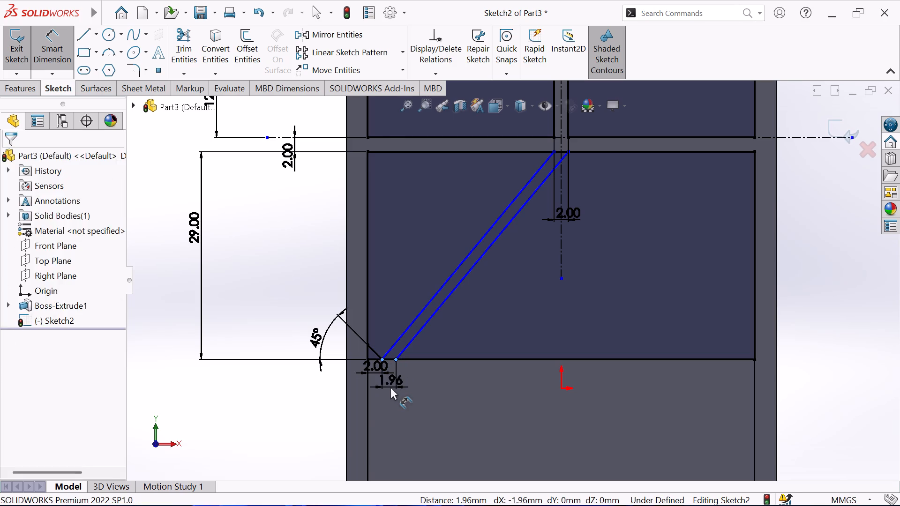
key(2)
key(Return)
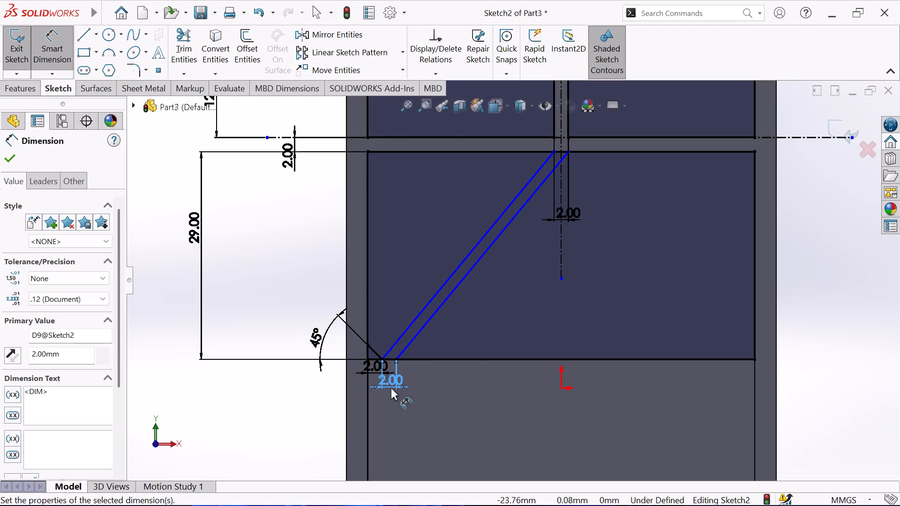
Dimension the distance between the upper endpoints of the two long diagonal lines as 2 mm.
click(570, 153)
click(553, 153)
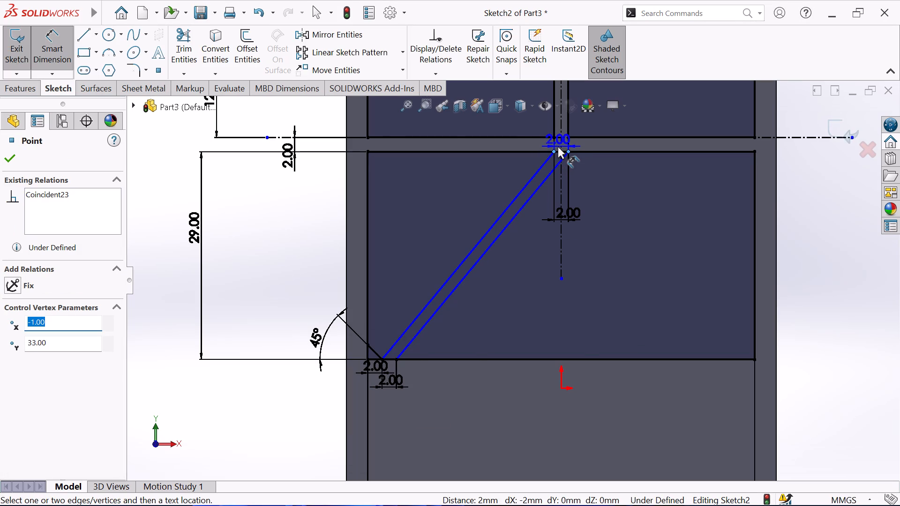
click(558, 146)
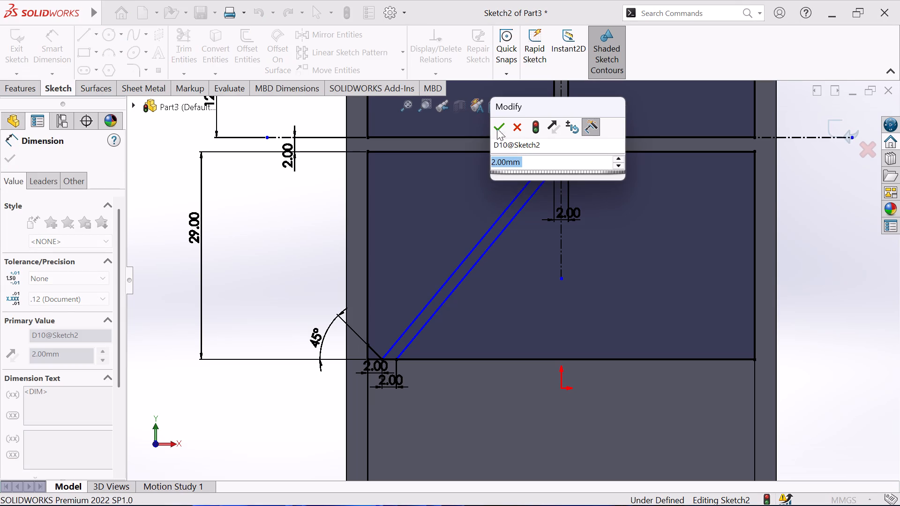
click(502, 127)
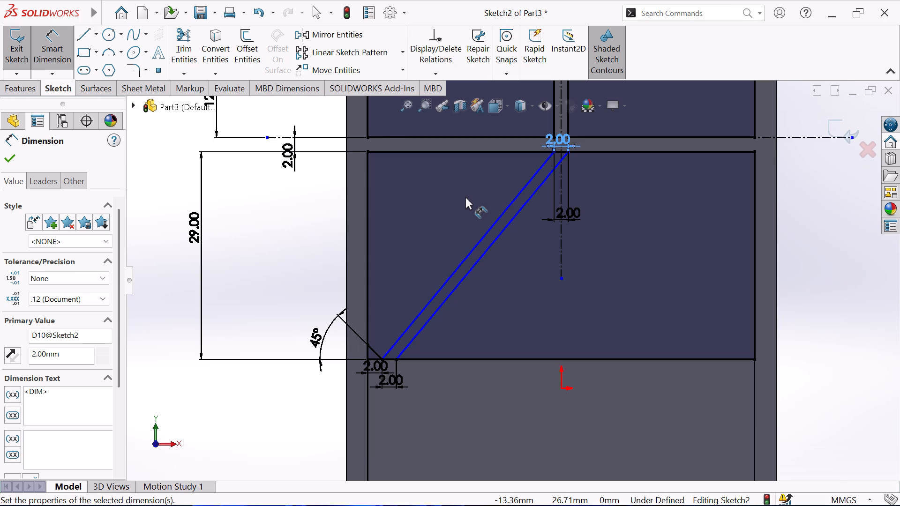
click(3, 156)
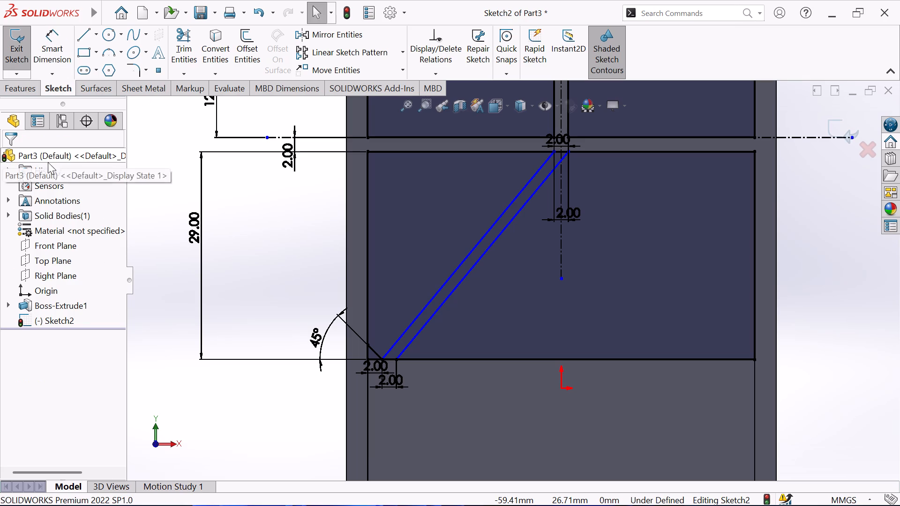
Set up a linear sketch pattern of both long diagonal lines along the large rectangle's bottom edge with 5 instances.
click(367, 53)
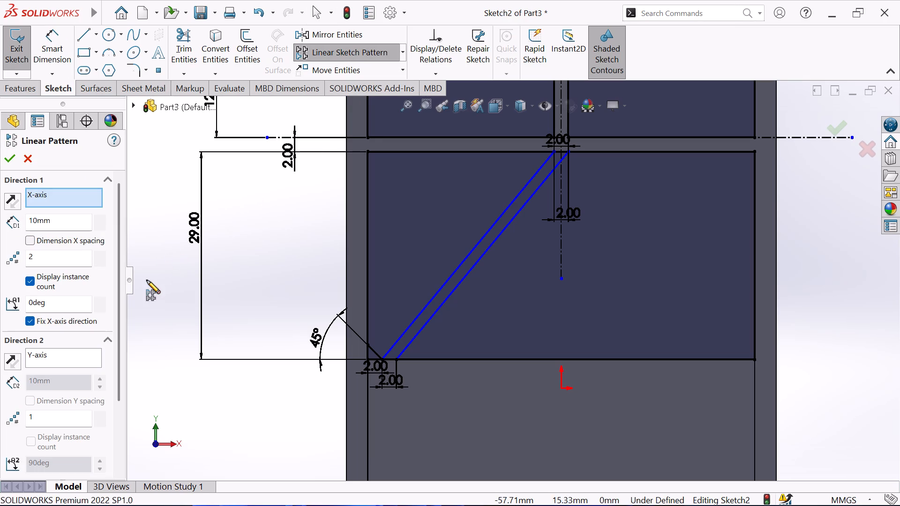
click(464, 362)
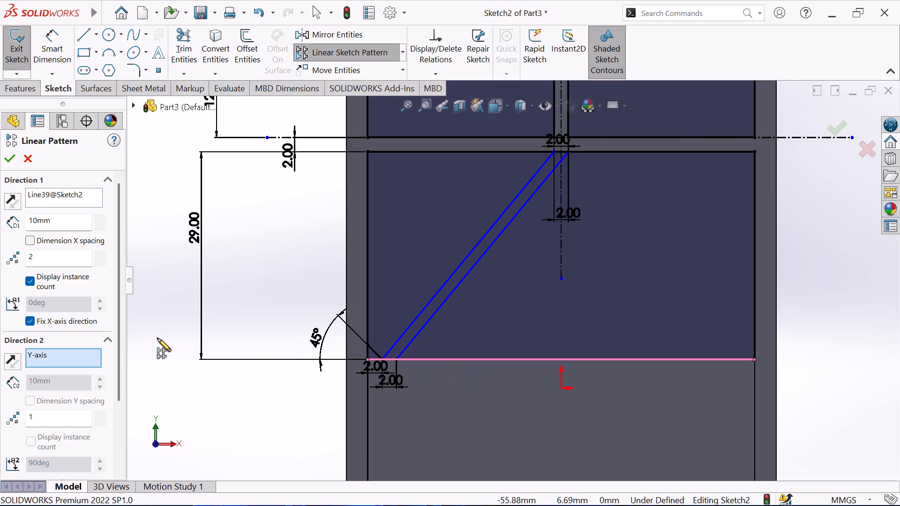
double_click(54, 259)
key(5)
key(Return)
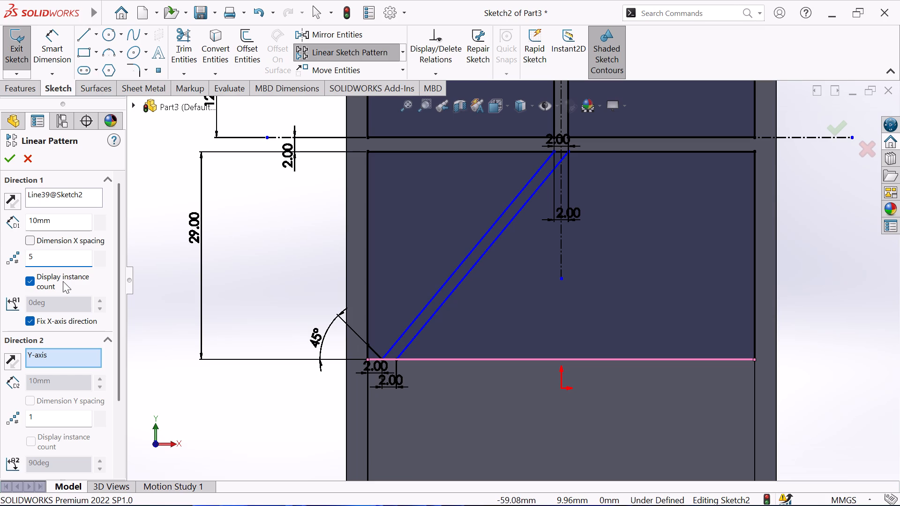
double_click(67, 220)
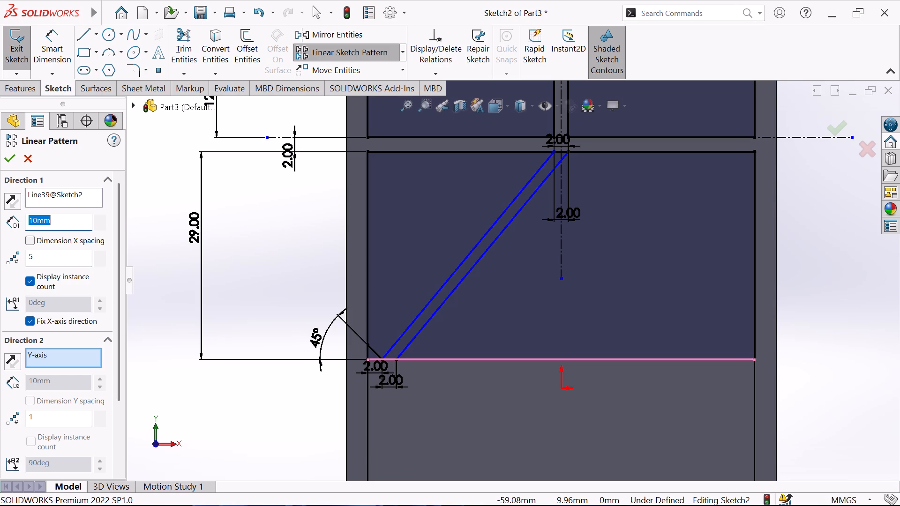
scroll(55, 339, down, 1)
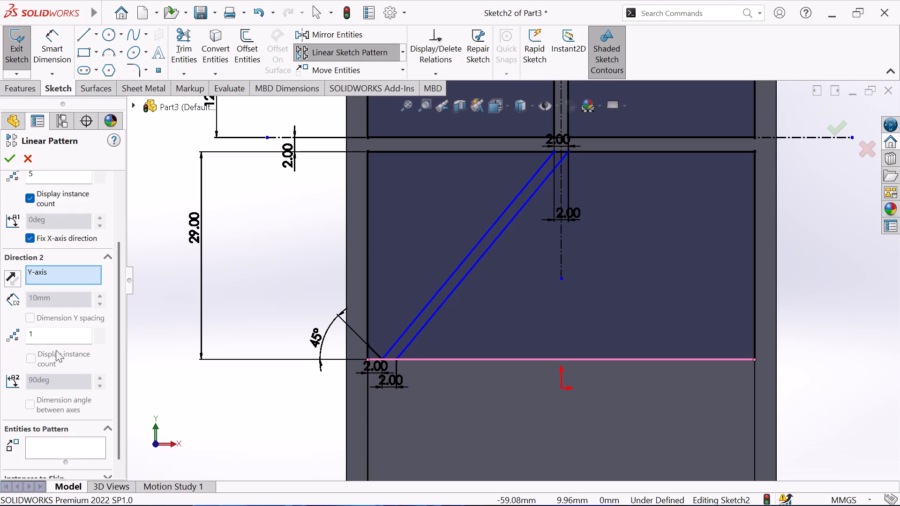
click(37, 455)
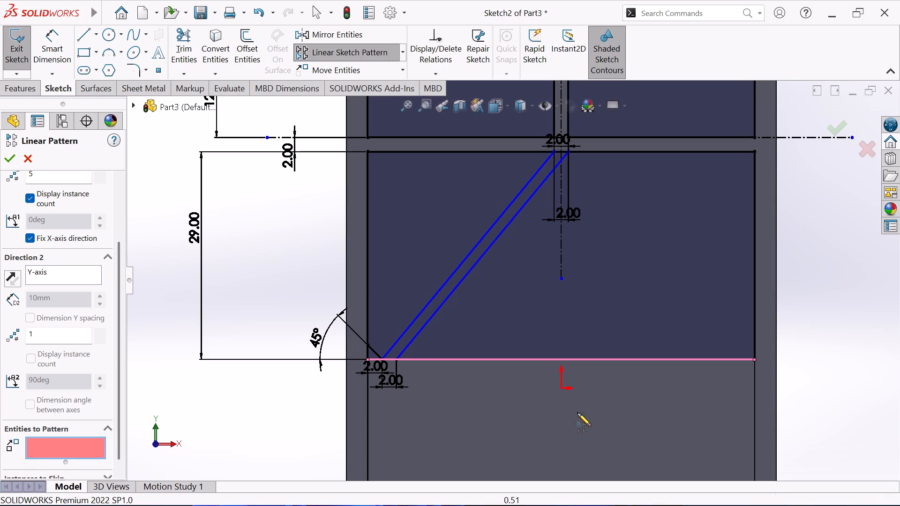
click(487, 248)
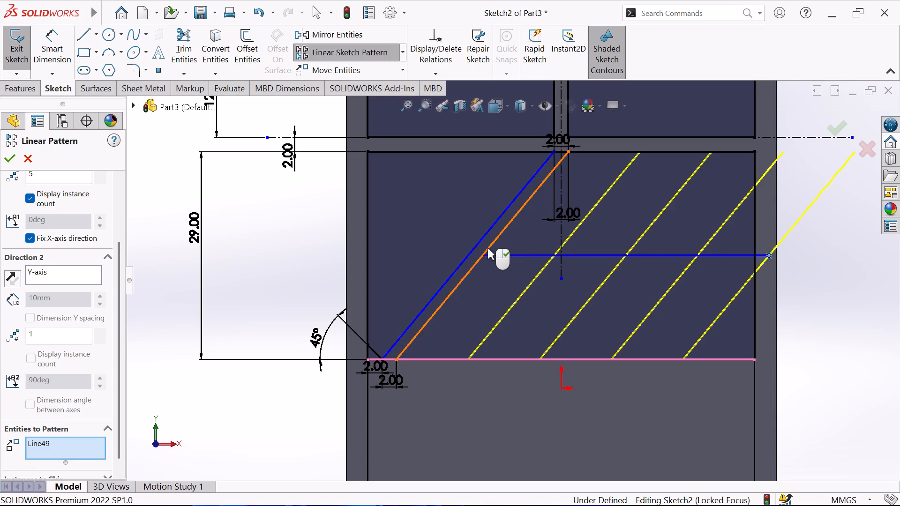
click(483, 238)
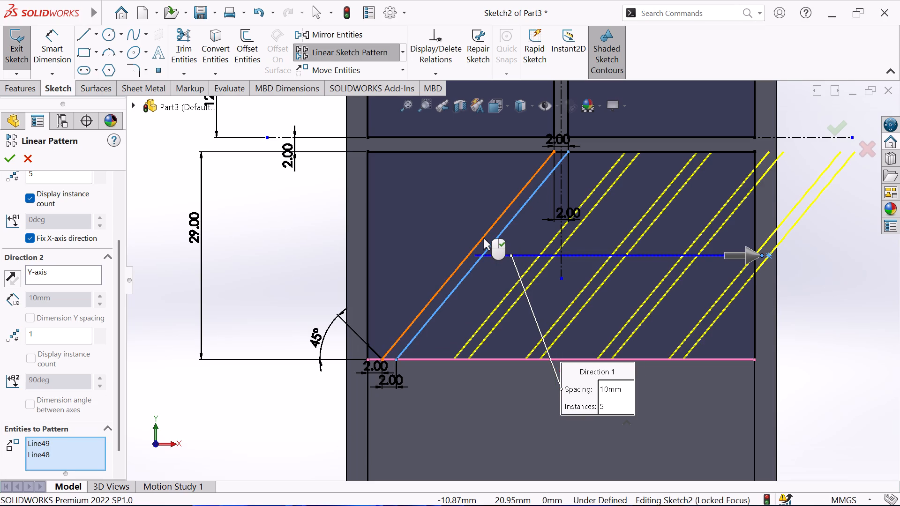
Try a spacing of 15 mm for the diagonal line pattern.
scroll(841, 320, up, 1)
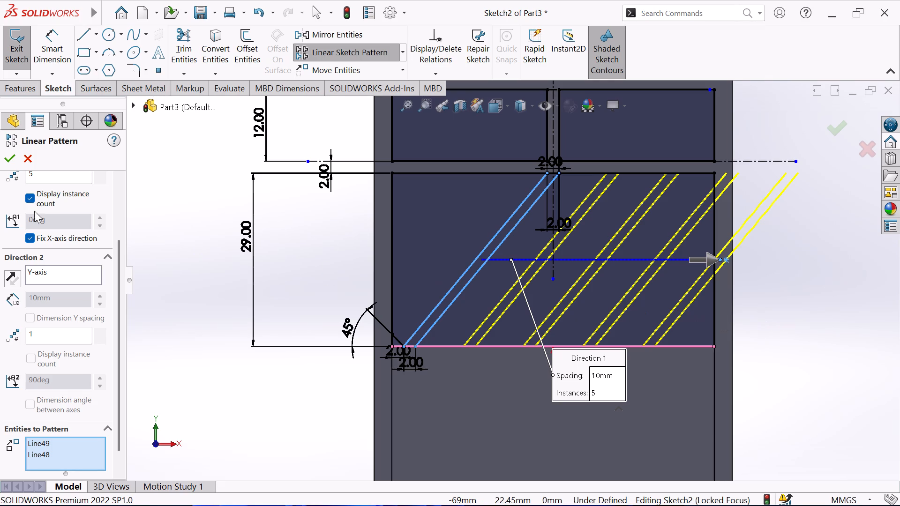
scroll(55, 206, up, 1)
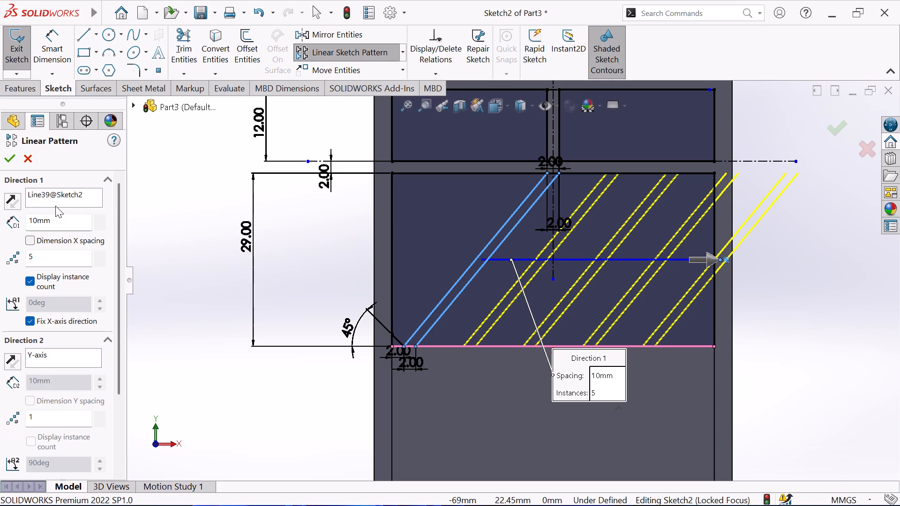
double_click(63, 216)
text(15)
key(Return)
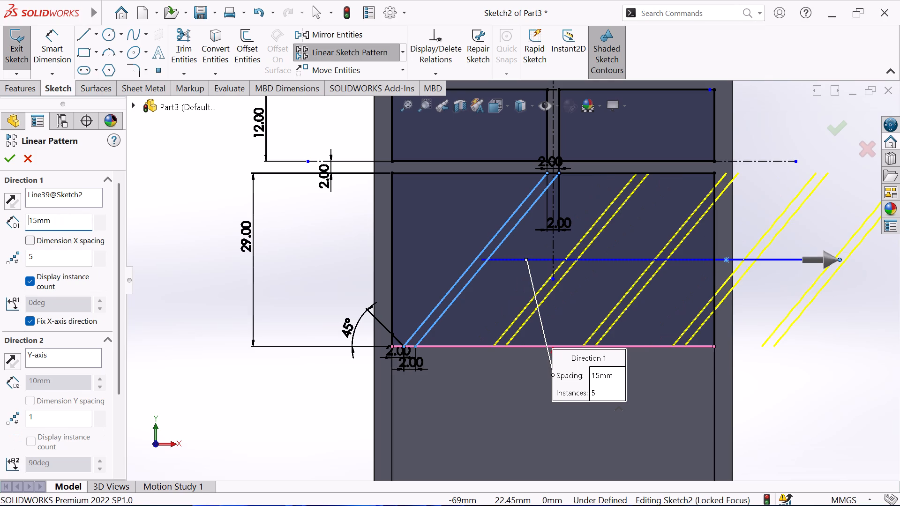
Set the pattern spacing to 12 mm and create the linear pattern of diagonal lines.
double_click(61, 225)
text(12)
key(Return)
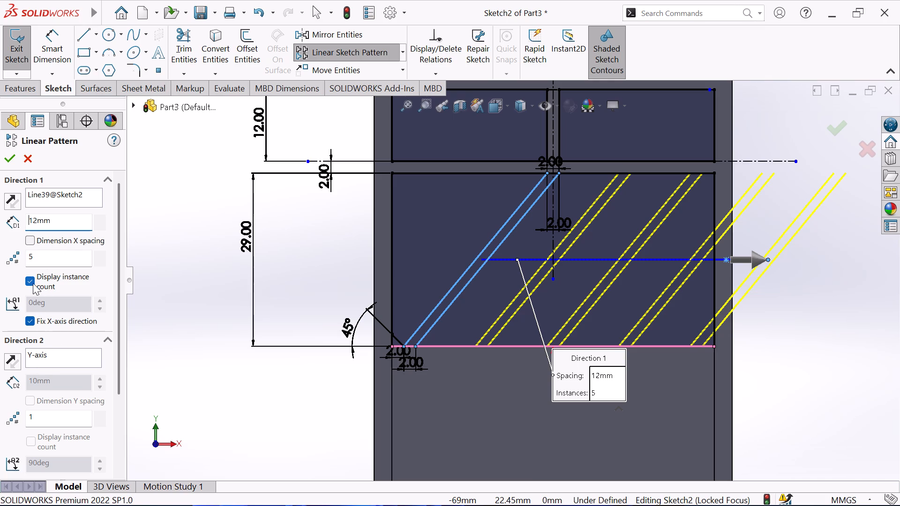
click(5, 157)
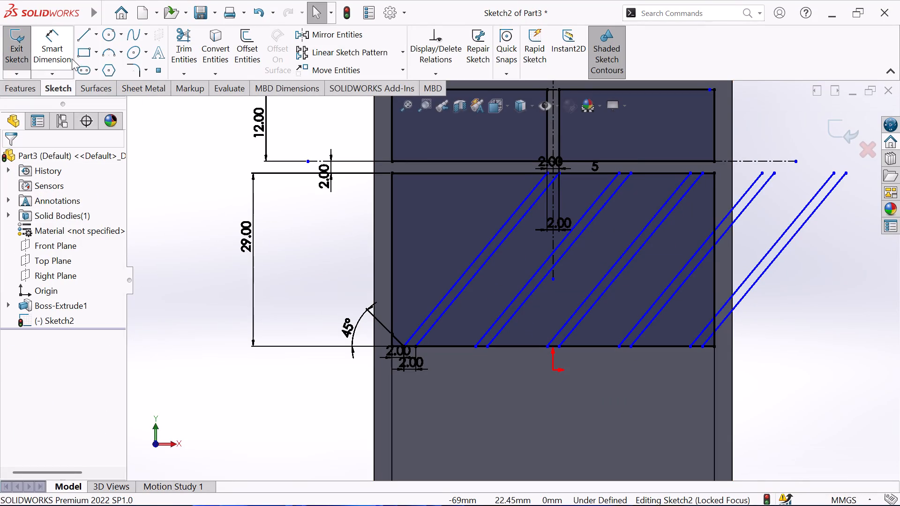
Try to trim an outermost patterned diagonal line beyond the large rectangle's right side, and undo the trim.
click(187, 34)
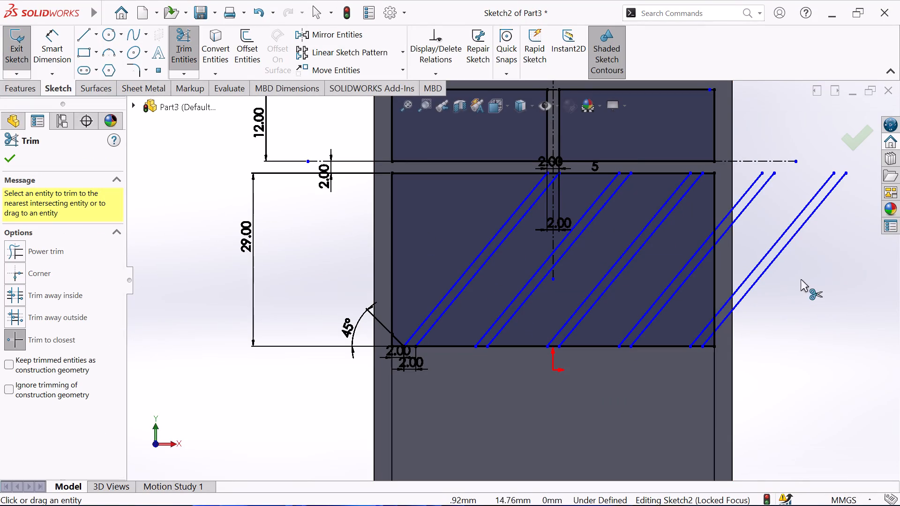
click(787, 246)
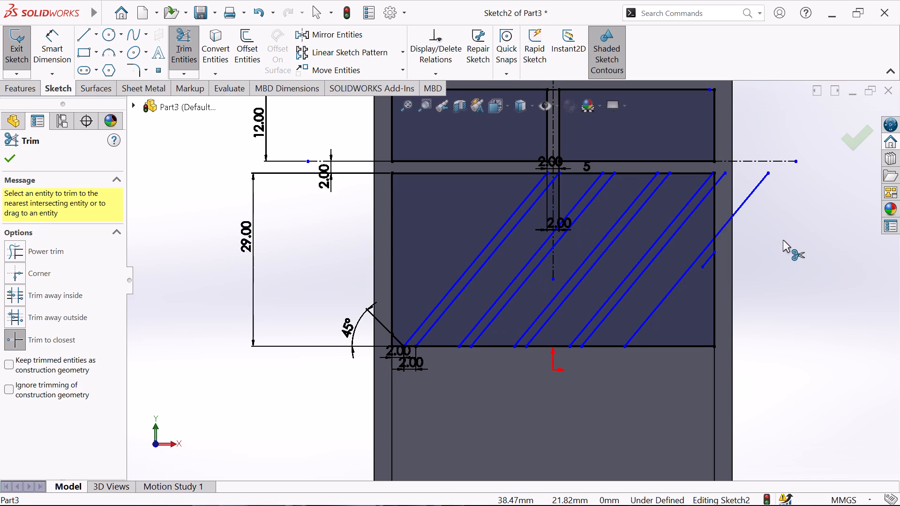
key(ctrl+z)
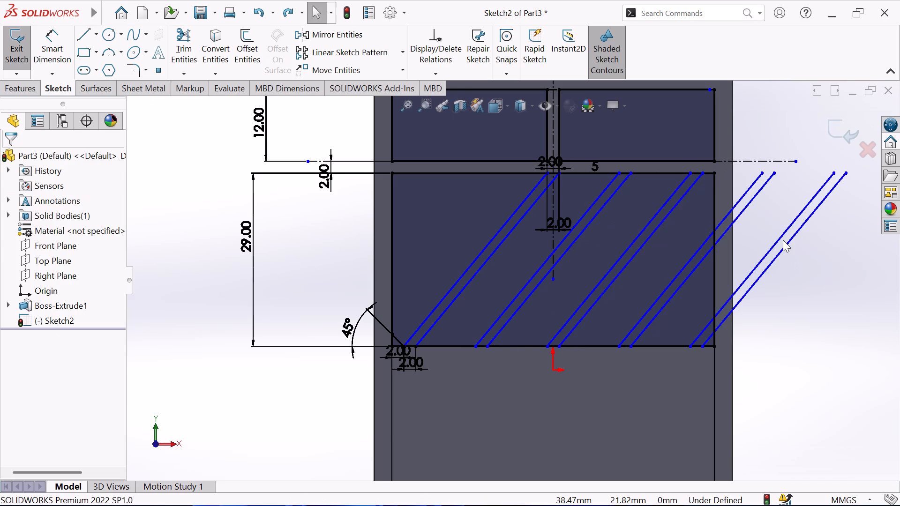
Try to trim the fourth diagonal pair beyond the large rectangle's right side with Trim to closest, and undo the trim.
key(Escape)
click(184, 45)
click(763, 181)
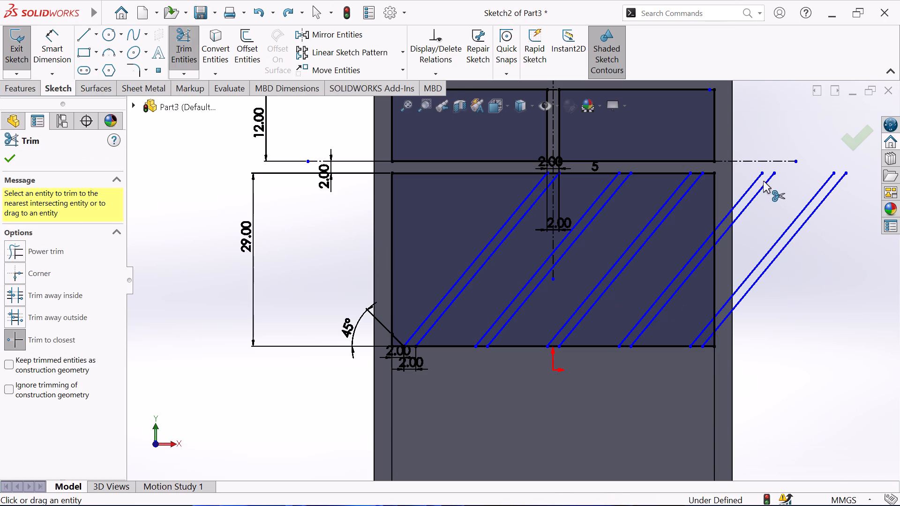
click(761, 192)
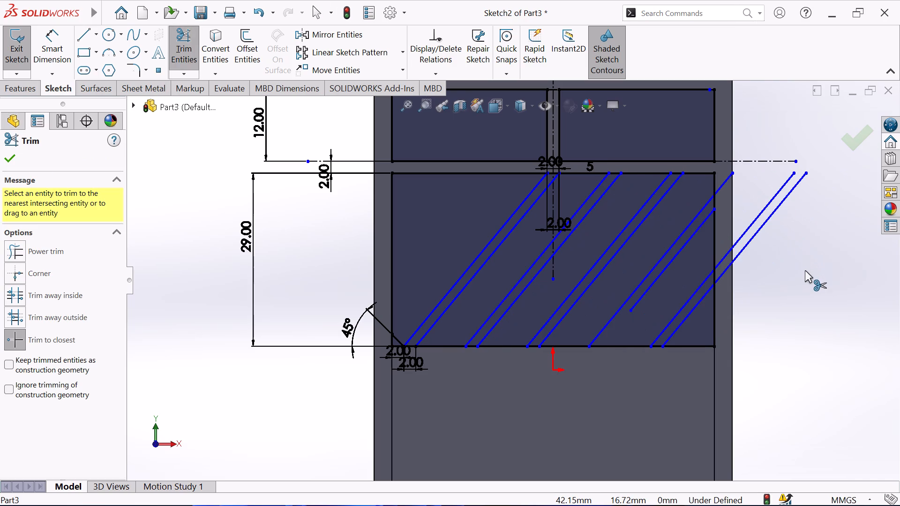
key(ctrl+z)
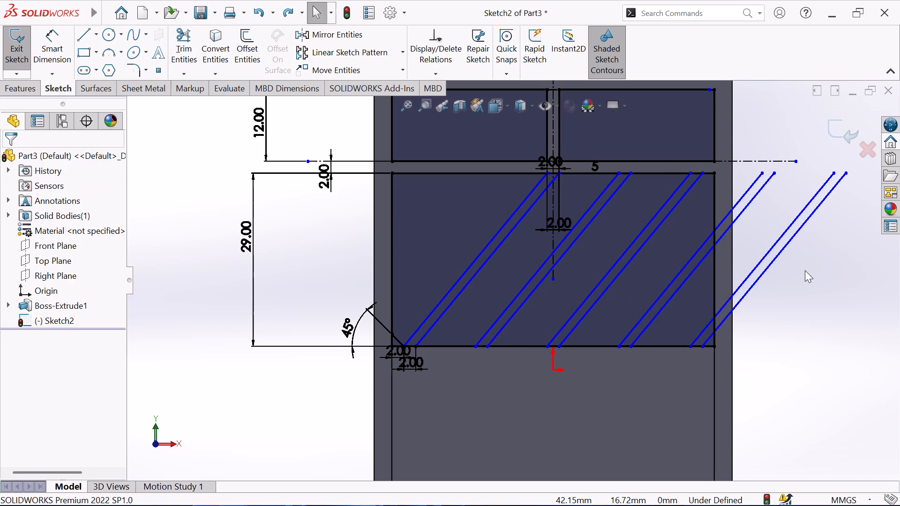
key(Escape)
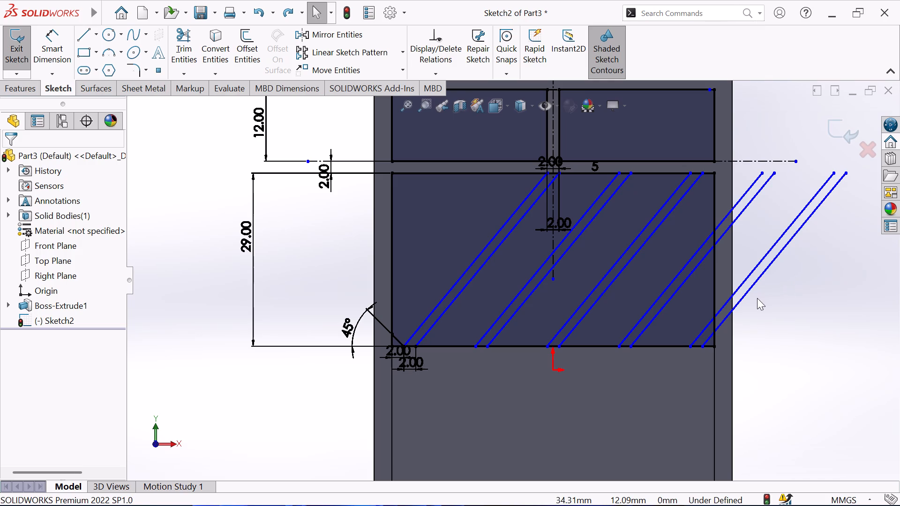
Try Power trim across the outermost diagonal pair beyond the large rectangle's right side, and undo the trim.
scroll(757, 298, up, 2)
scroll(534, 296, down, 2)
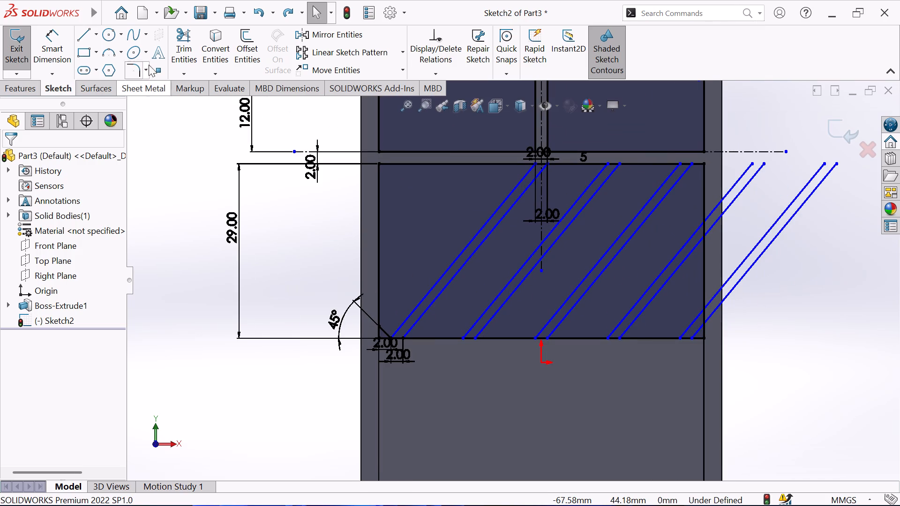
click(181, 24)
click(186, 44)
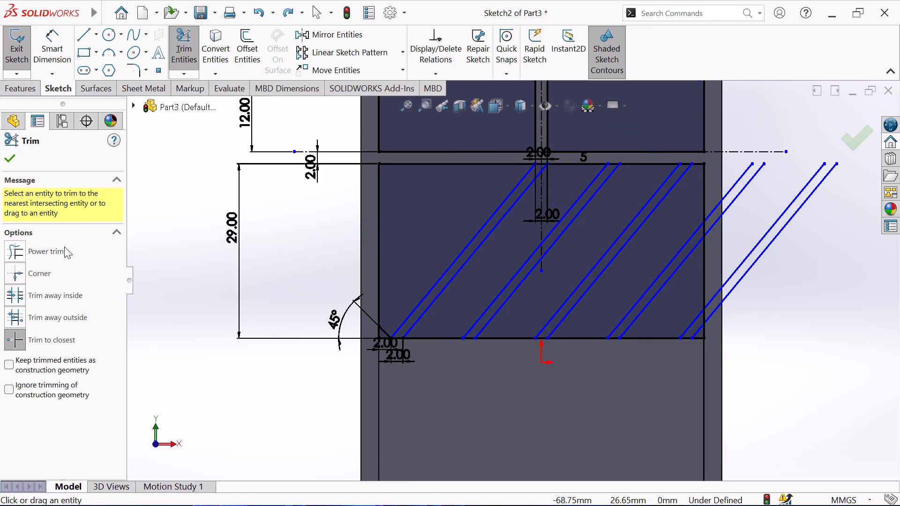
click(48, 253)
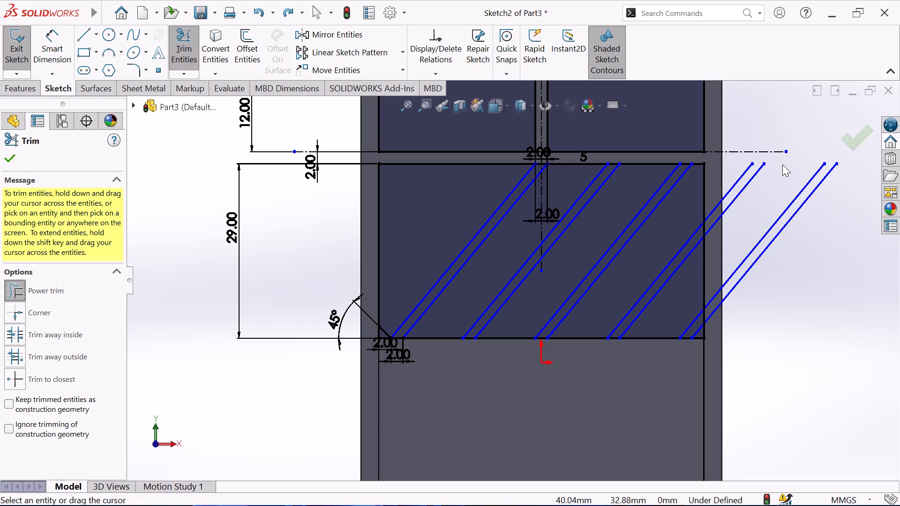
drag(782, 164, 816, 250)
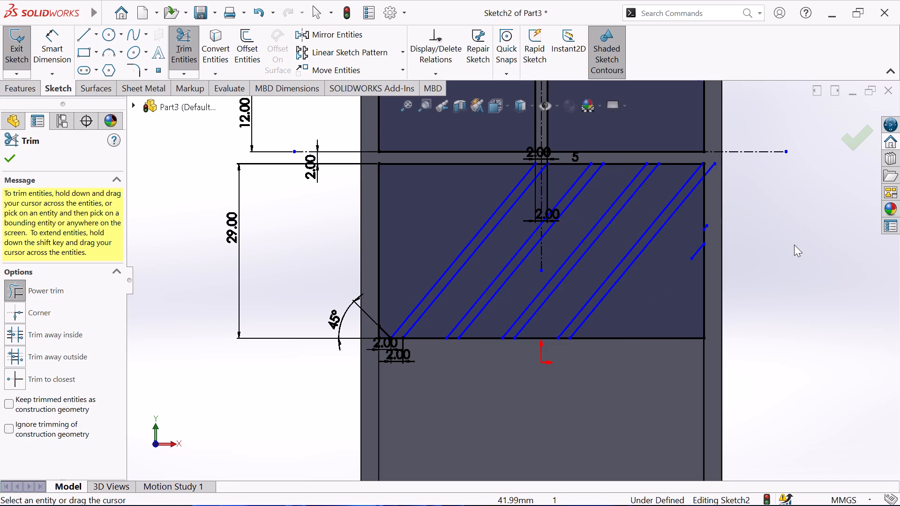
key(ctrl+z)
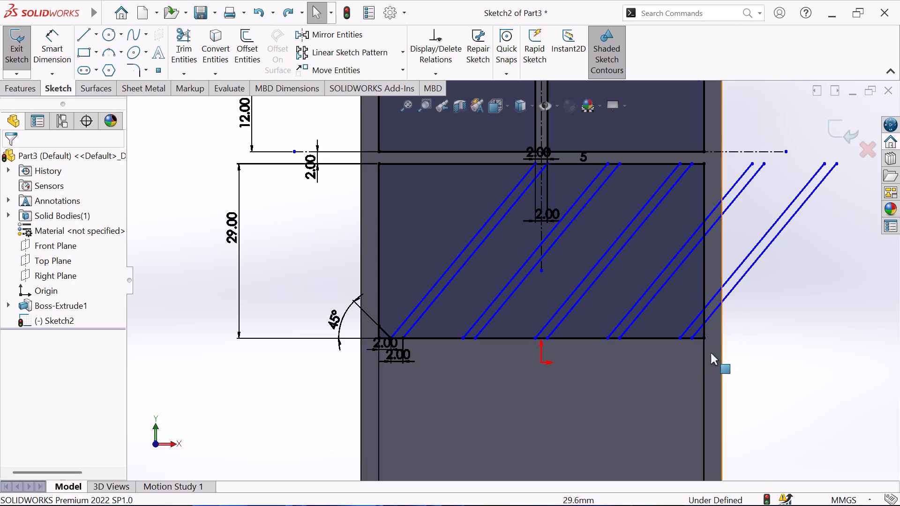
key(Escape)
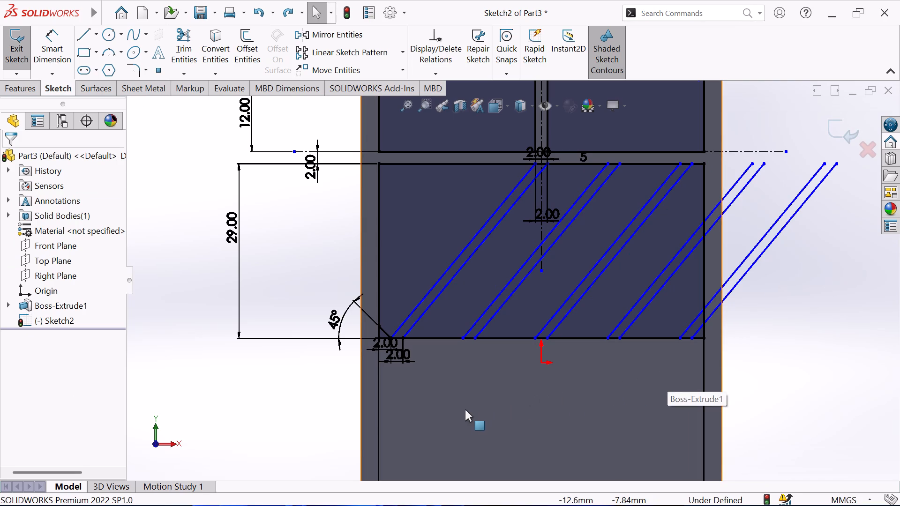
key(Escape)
Dimension the length of the first long diagonal line, keeping it at 37.64 mm.
scroll(478, 381, up, 2)
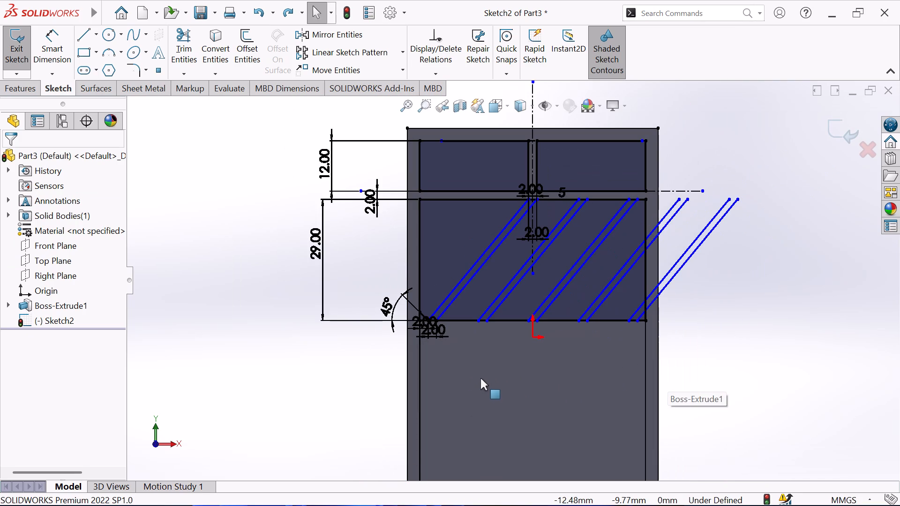
click(63, 54)
click(492, 244)
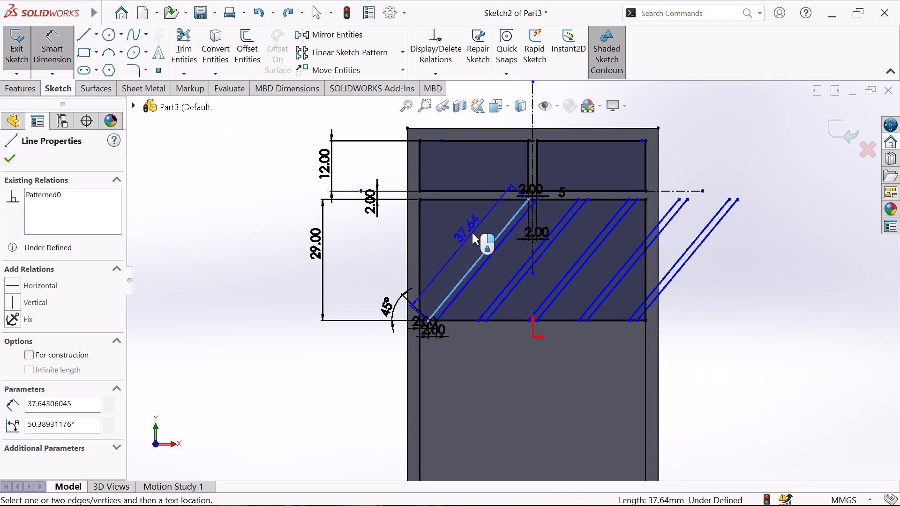
click(472, 233)
click(412, 214)
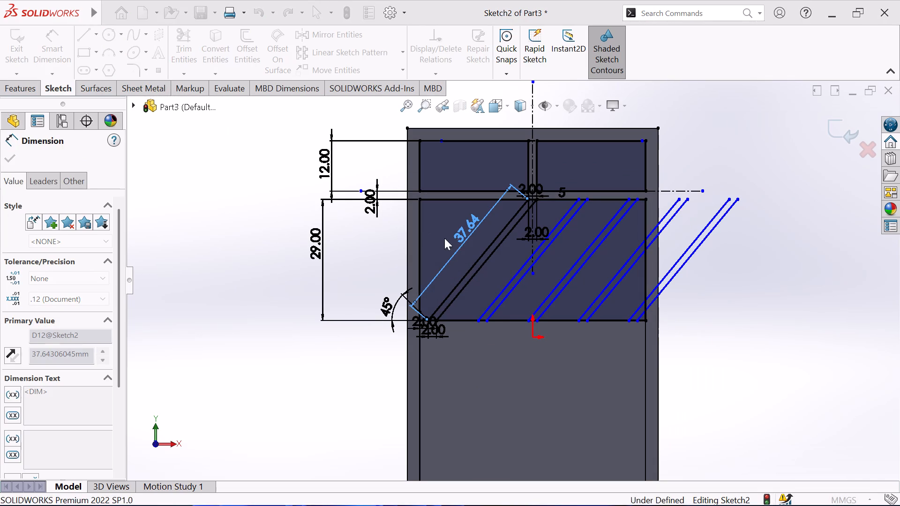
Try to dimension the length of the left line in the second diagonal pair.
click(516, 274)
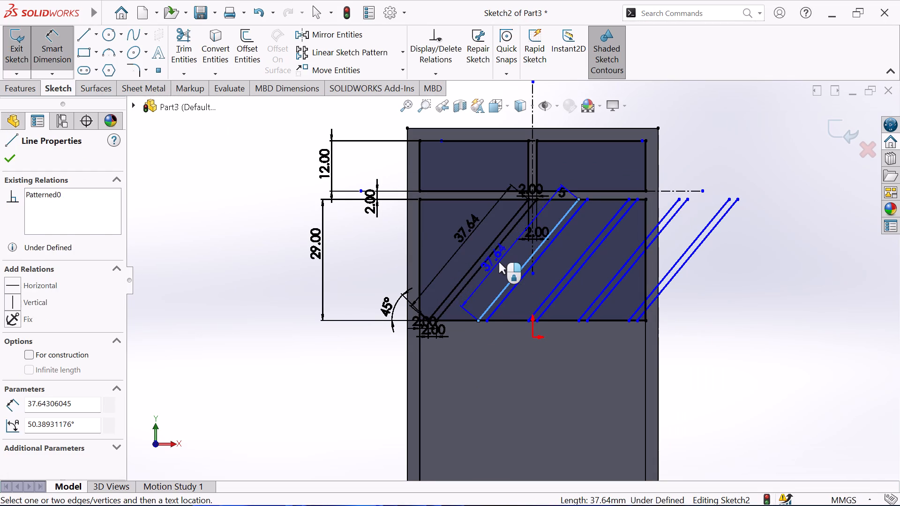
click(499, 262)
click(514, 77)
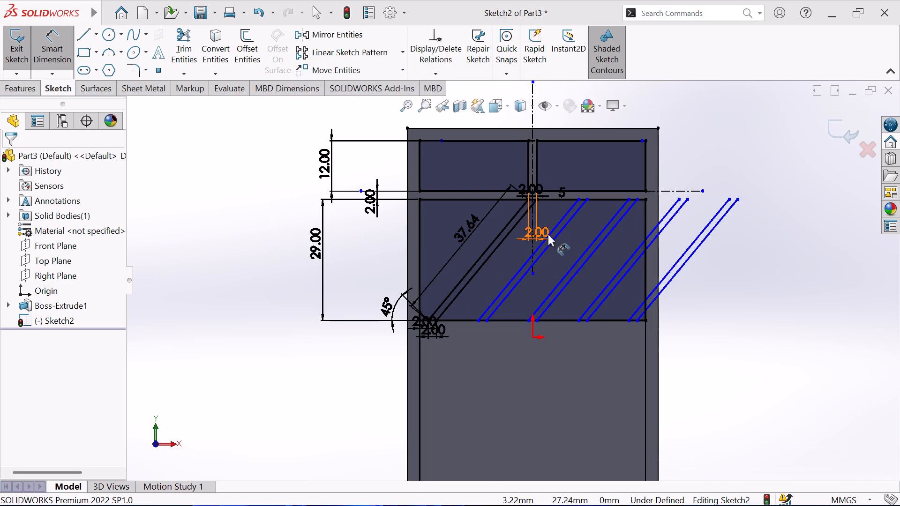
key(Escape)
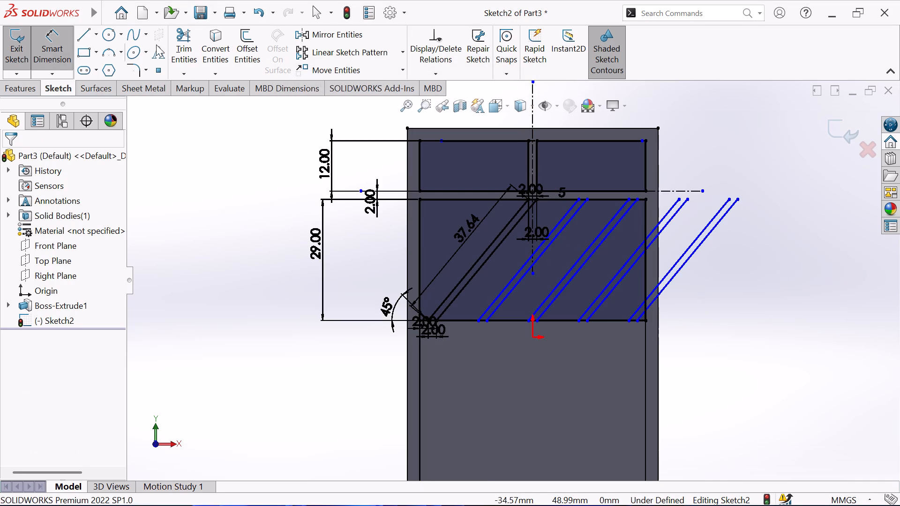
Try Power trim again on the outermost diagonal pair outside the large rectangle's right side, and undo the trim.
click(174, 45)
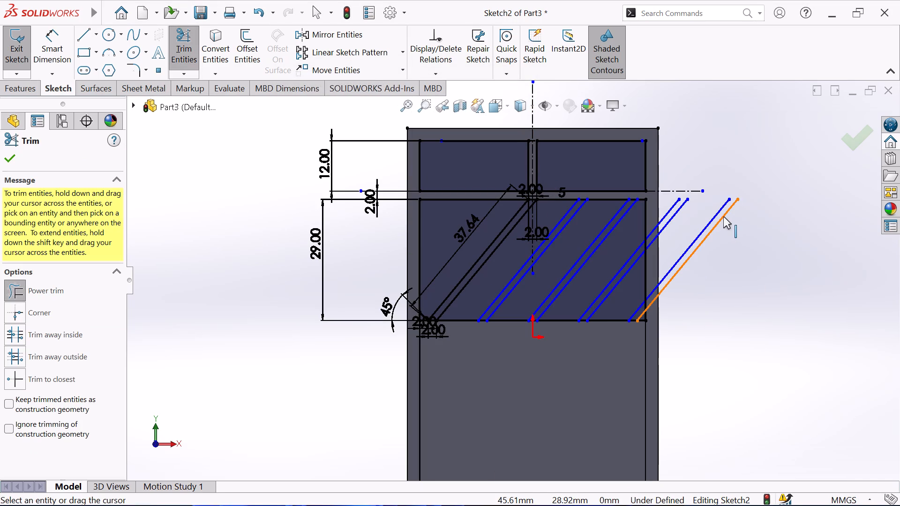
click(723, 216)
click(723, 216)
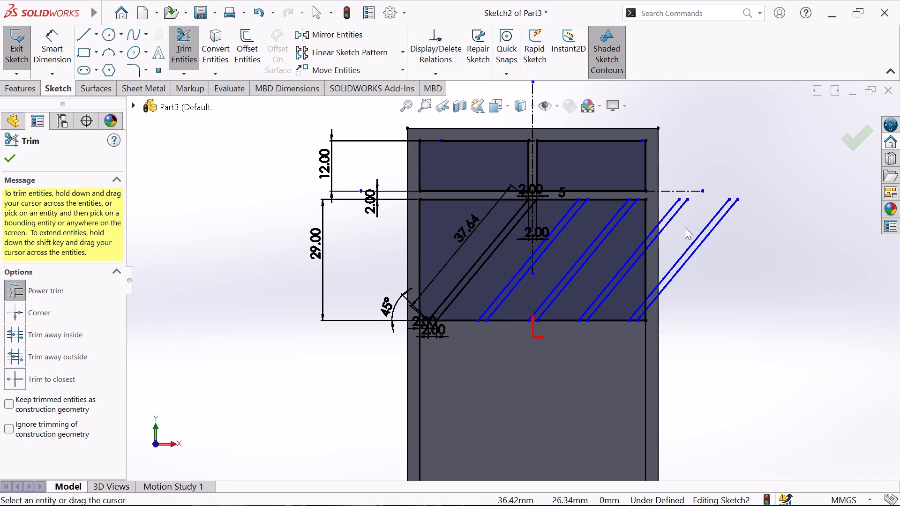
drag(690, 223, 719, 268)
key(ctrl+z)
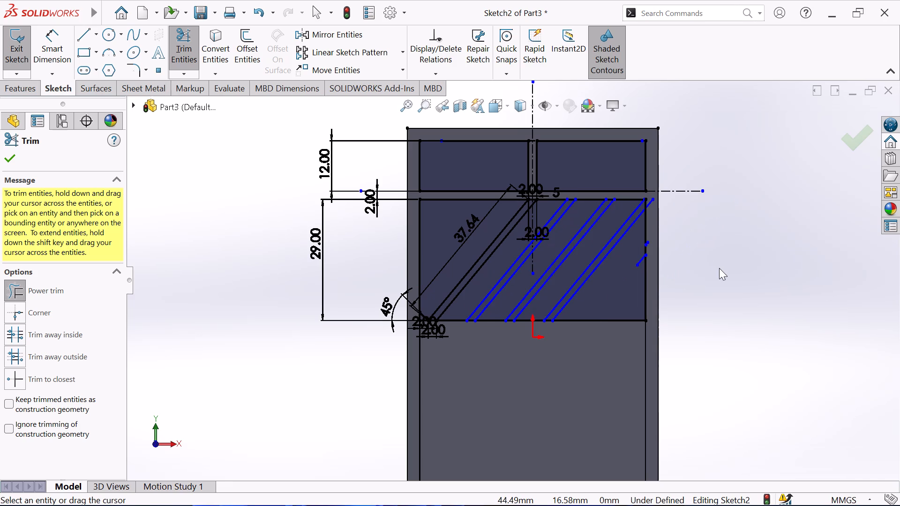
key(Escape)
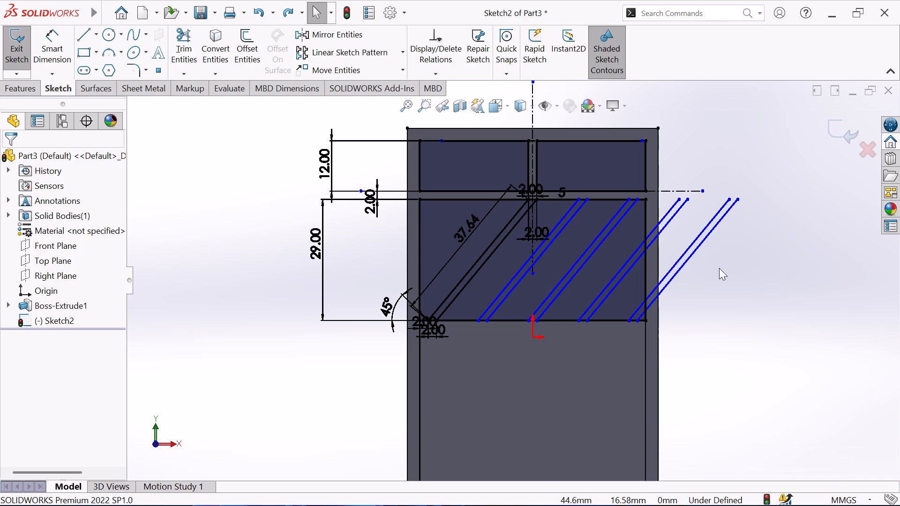
Draw two parallel opposite-leaning lines, about 37.6 mm long, from the last diagonal pair's bottom endpoints to the first pair's top endpoints.
scroll(622, 262, down, 2)
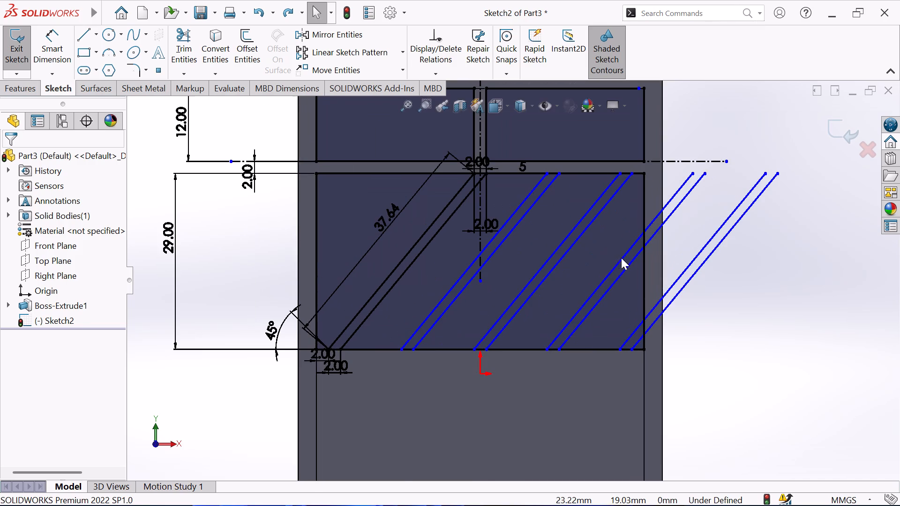
key(Escape)
key(Escape)
scroll(741, 356, up, 4)
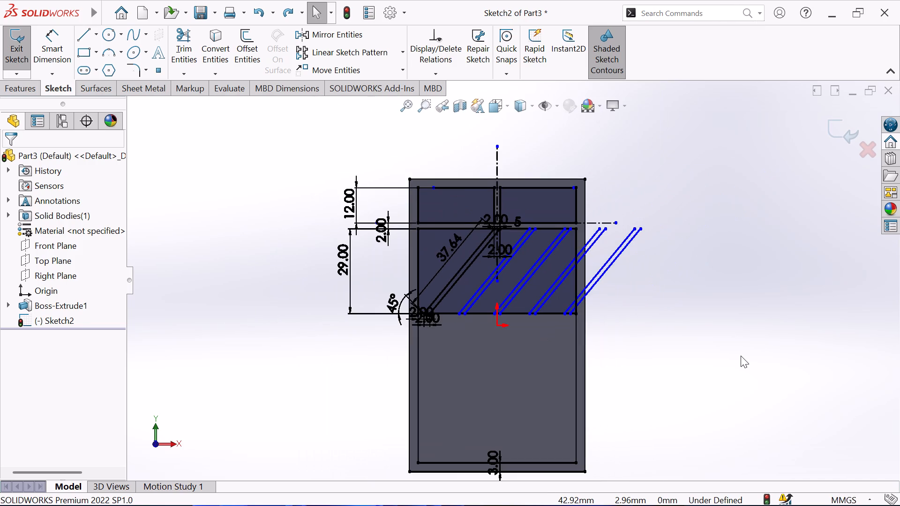
scroll(529, 319, down, 2)
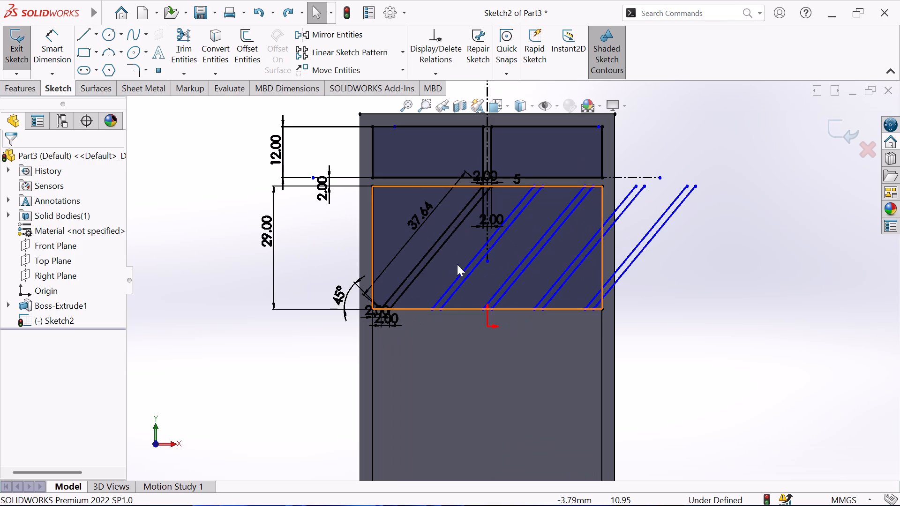
click(80, 30)
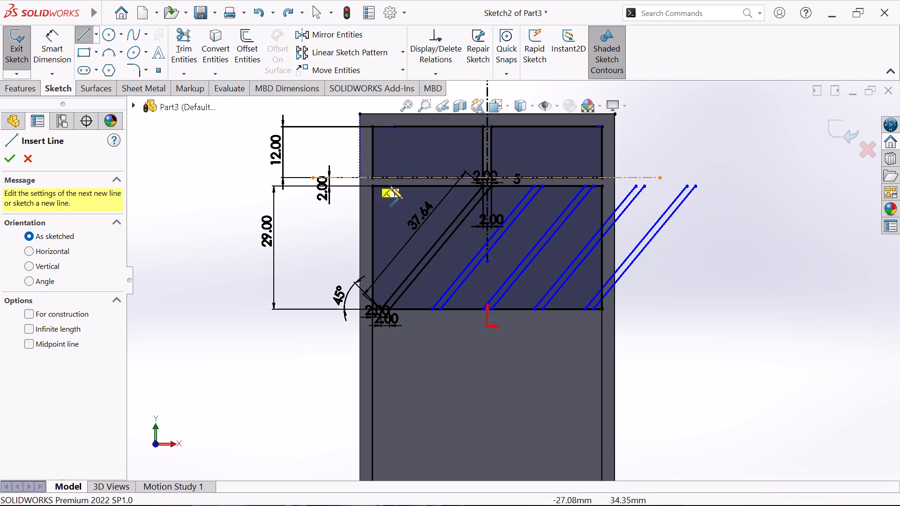
scroll(536, 240, down, 2)
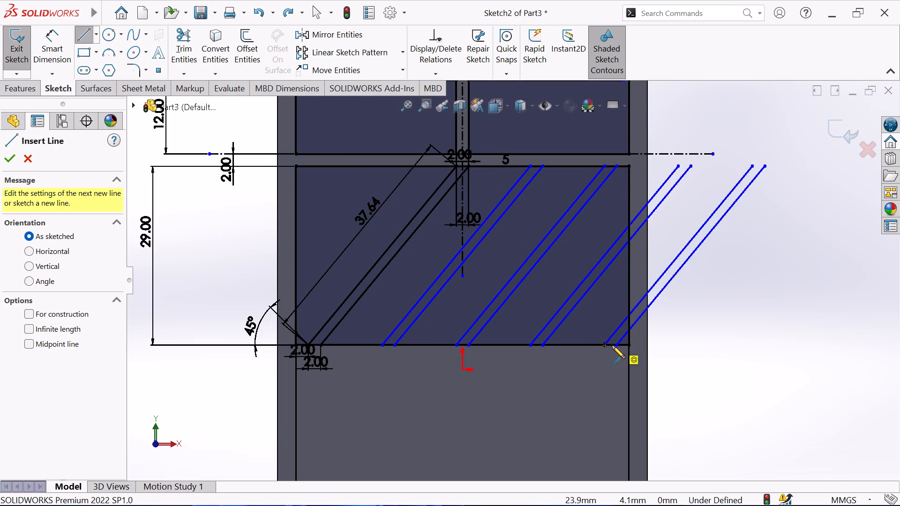
click(618, 347)
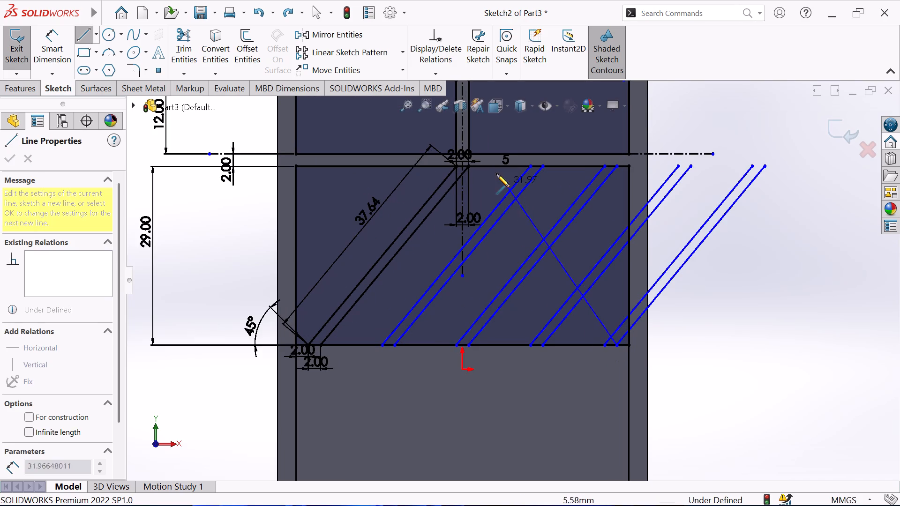
click(471, 166)
key(Escape)
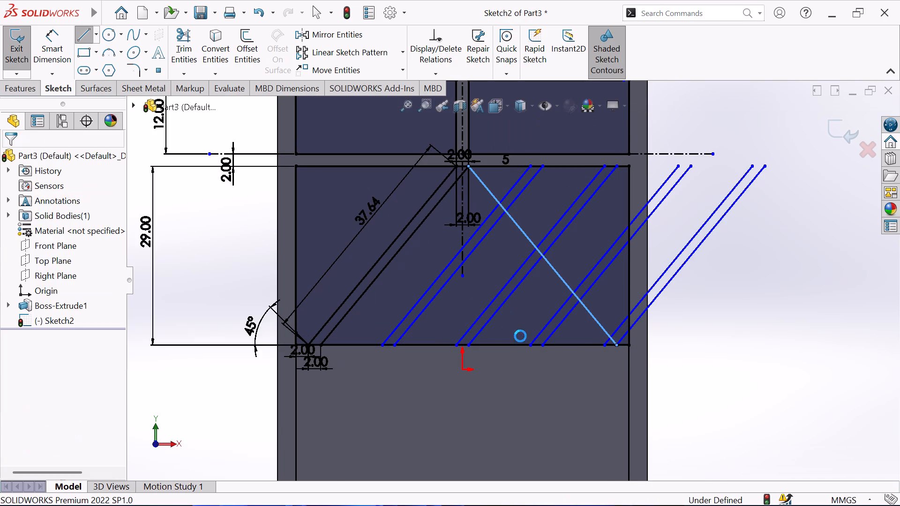
click(82, 36)
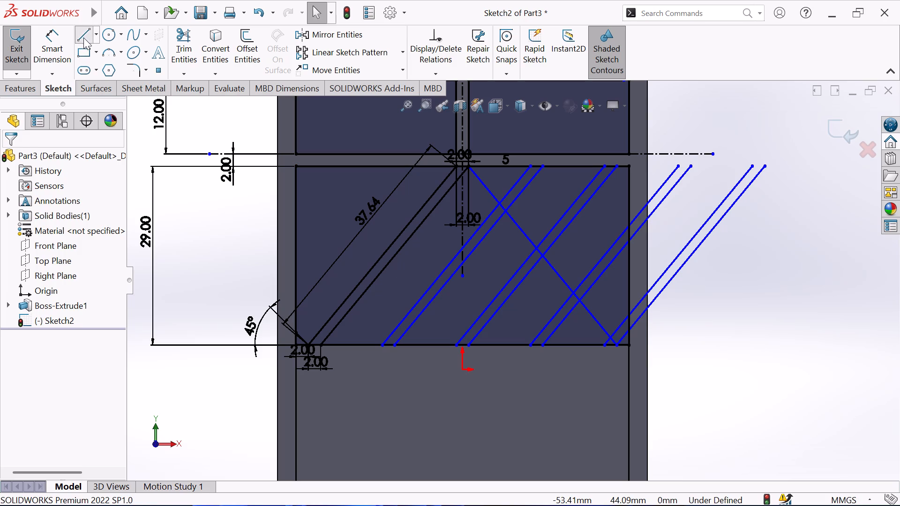
click(607, 346)
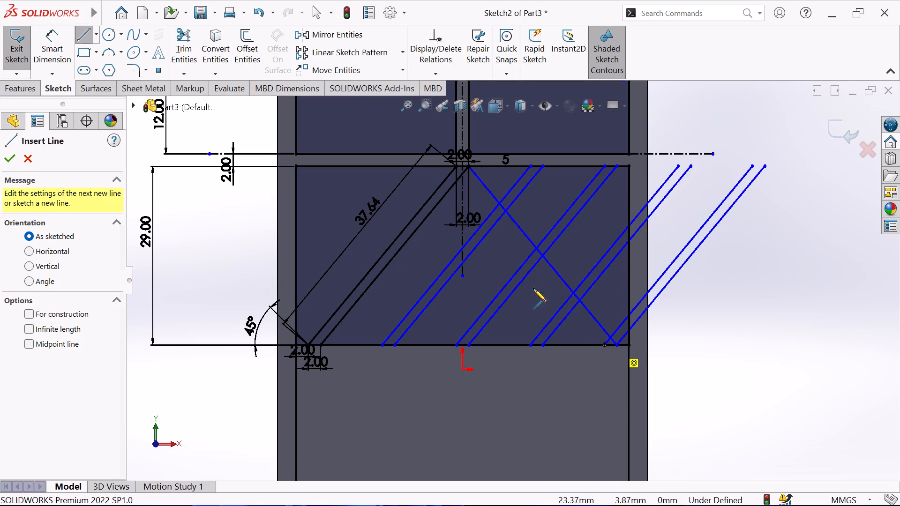
click(456, 166)
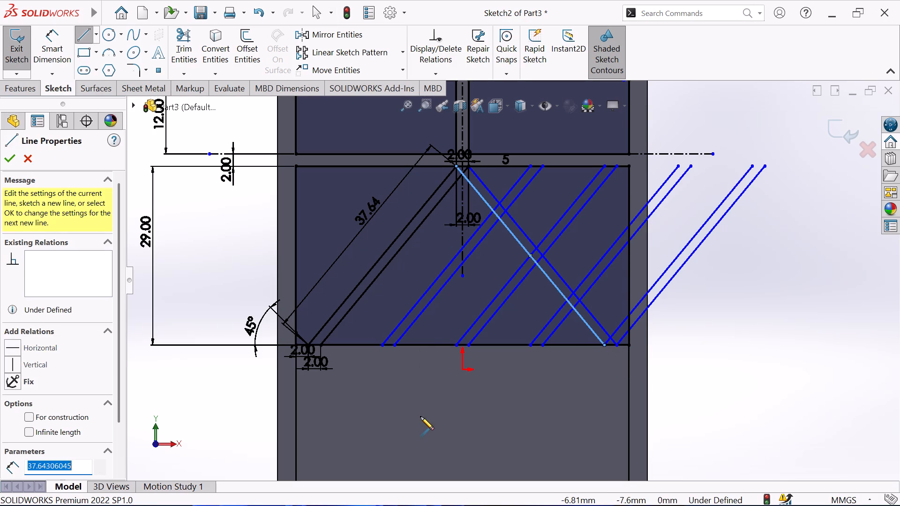
key(Escape)
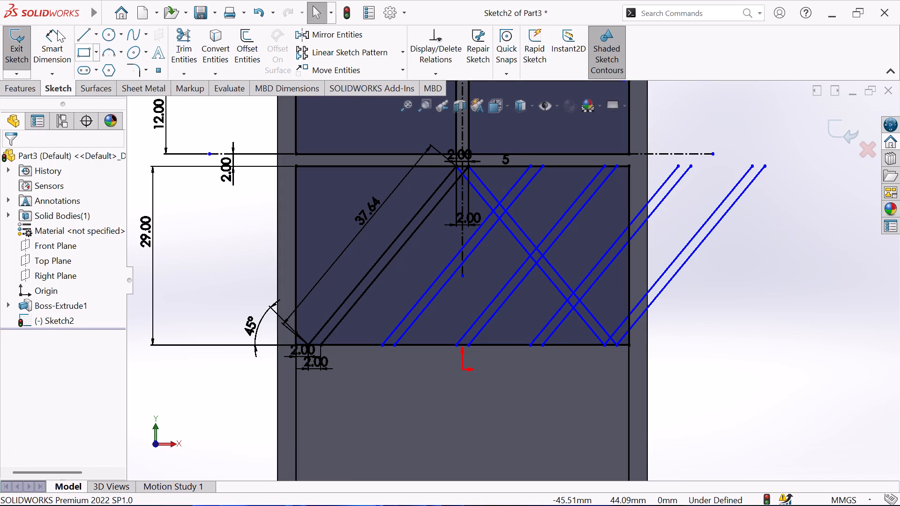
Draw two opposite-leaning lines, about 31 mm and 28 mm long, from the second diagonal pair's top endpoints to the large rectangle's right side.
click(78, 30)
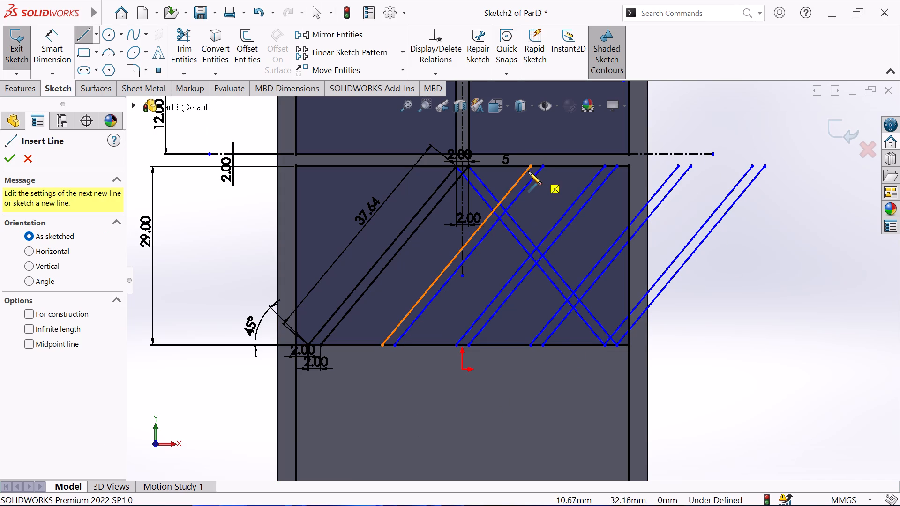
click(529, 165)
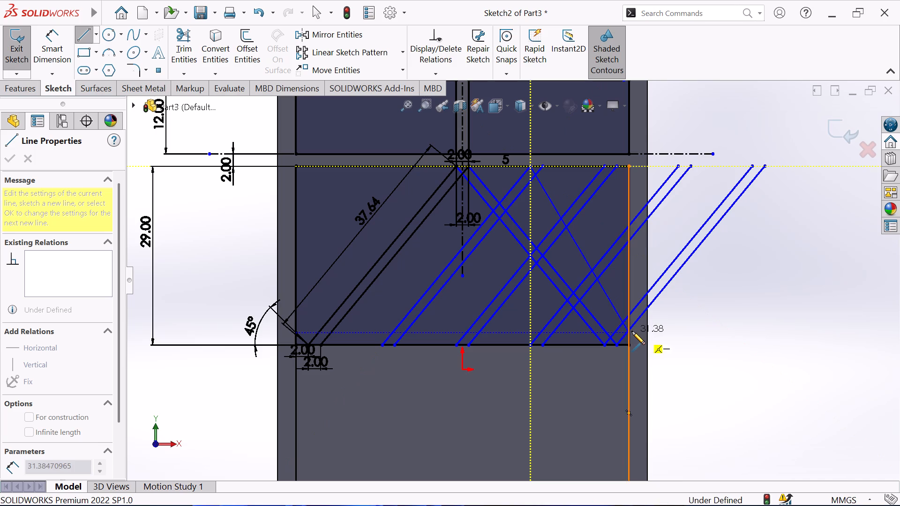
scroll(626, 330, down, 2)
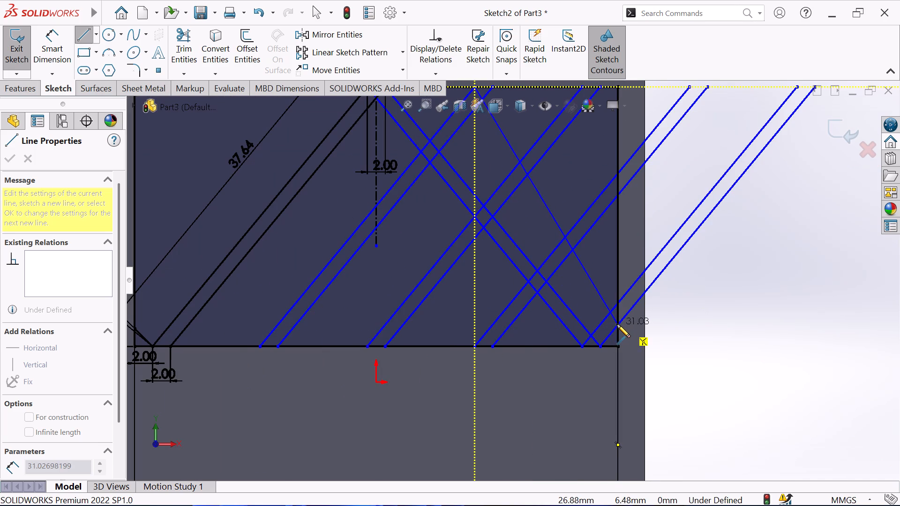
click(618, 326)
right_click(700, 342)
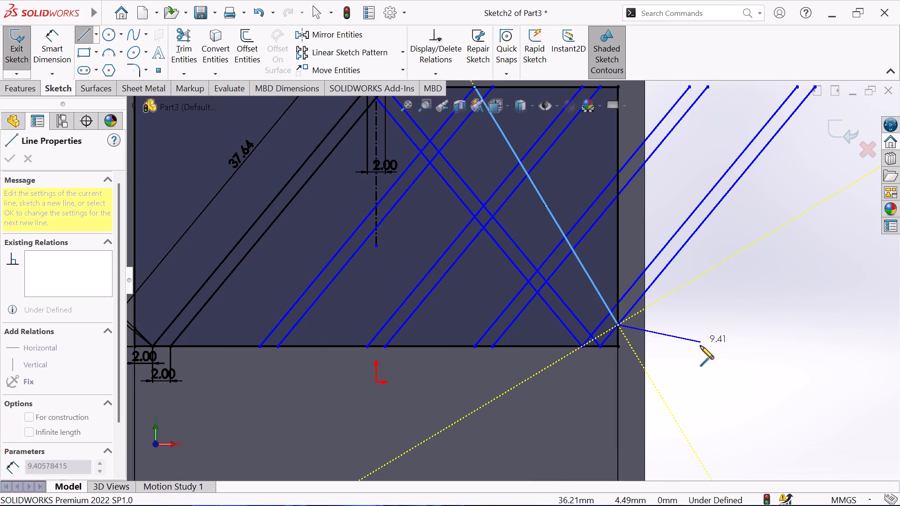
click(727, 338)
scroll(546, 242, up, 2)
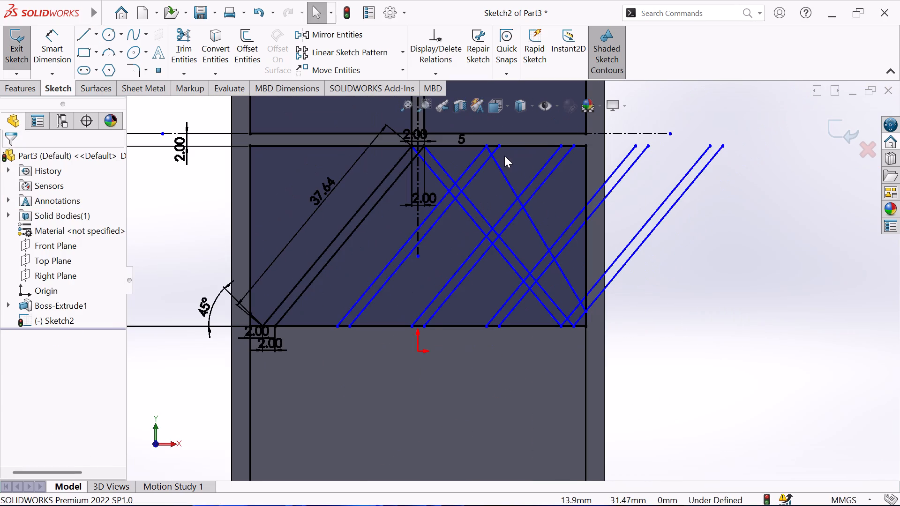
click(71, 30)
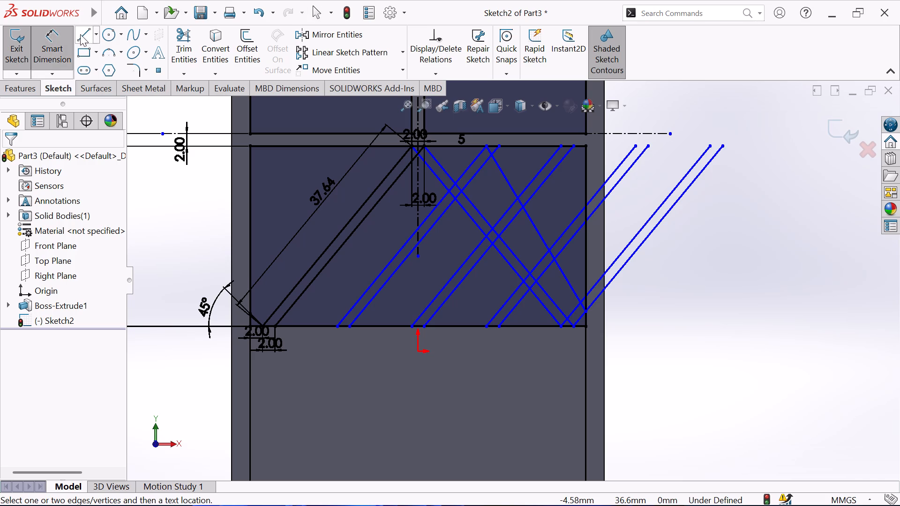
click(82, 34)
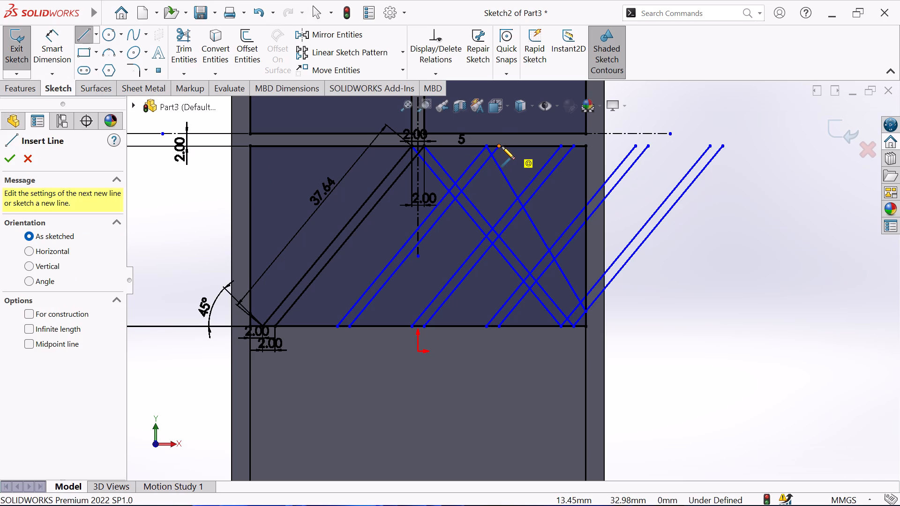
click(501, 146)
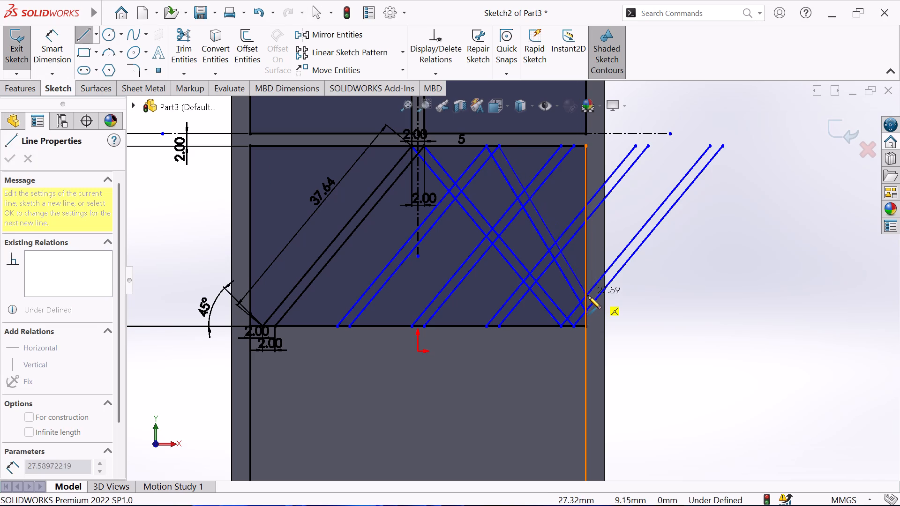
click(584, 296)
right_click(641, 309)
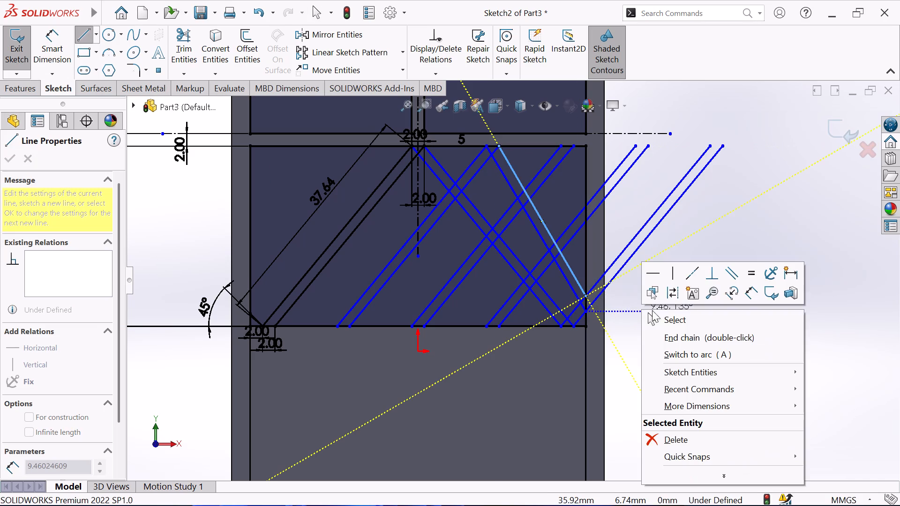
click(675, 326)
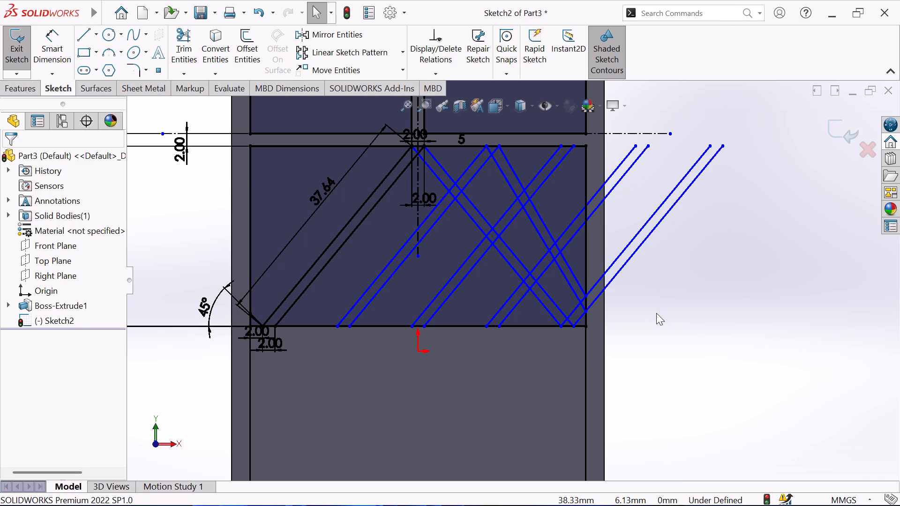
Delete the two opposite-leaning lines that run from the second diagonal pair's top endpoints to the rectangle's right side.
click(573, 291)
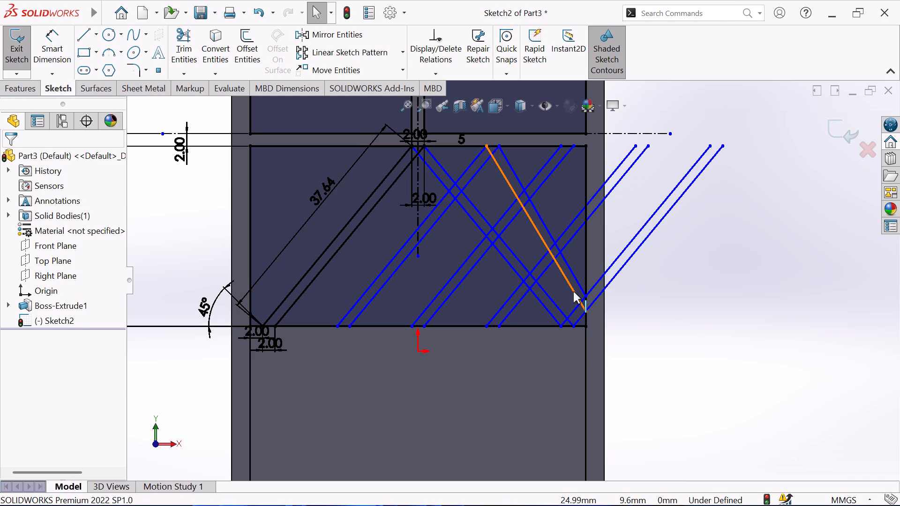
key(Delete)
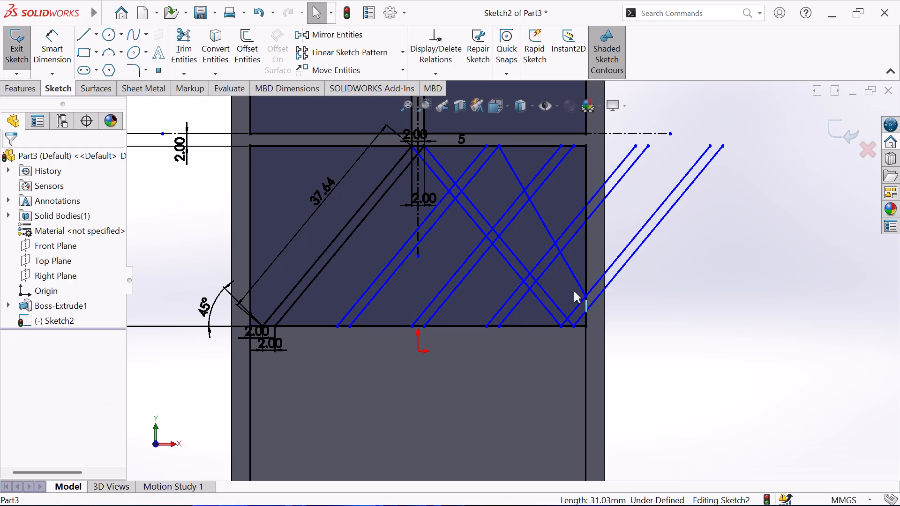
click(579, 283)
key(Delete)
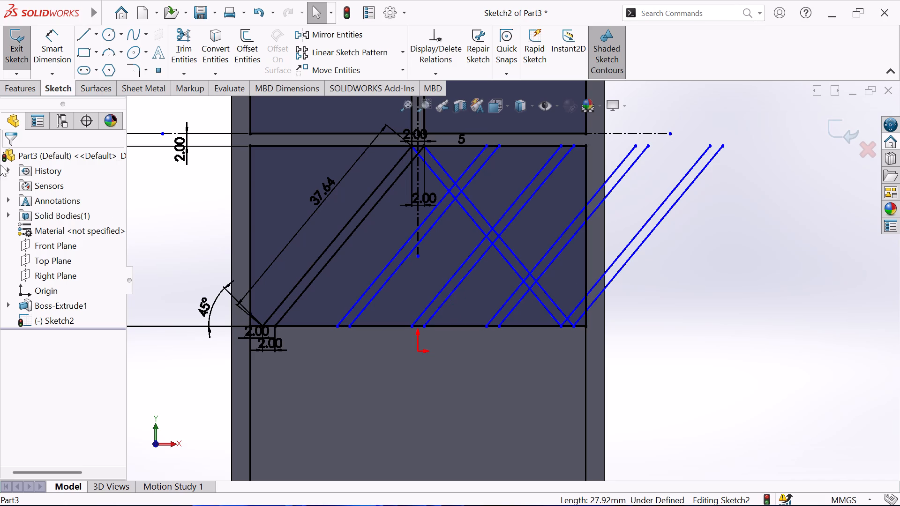
Draw a horizontal centerline about 65 mm long across the large rectangle, extending past both of its sides.
click(98, 29)
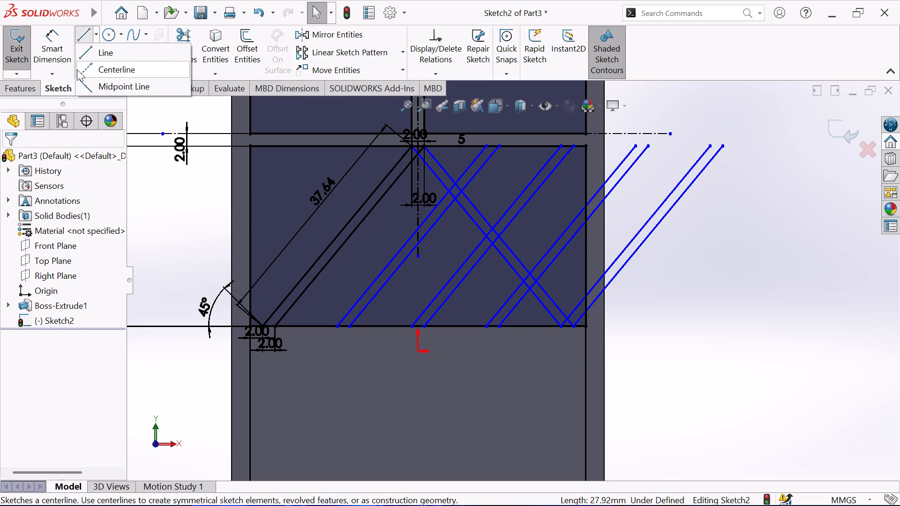
click(77, 69)
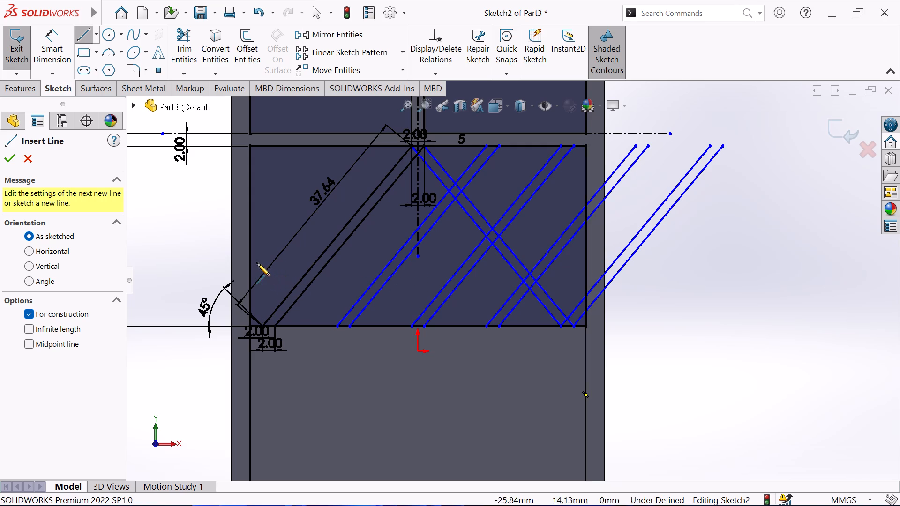
click(205, 227)
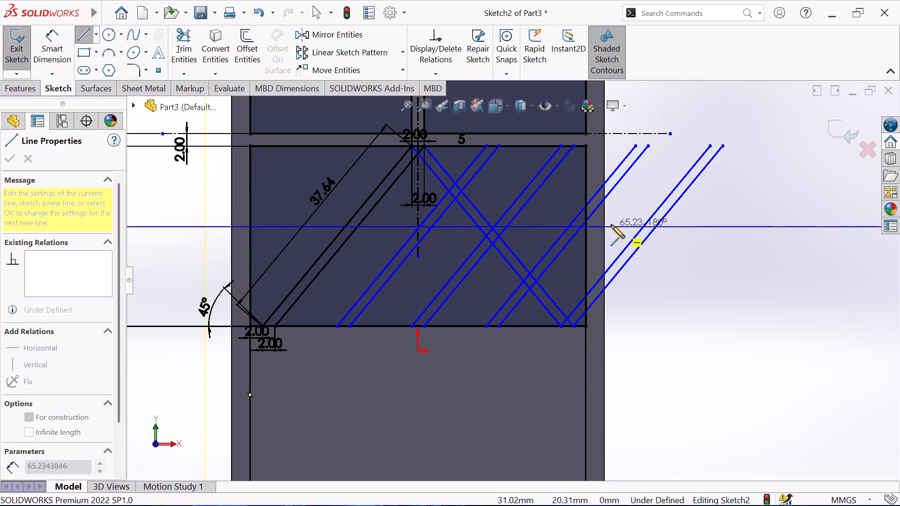
click(611, 225)
right_click(611, 225)
click(635, 231)
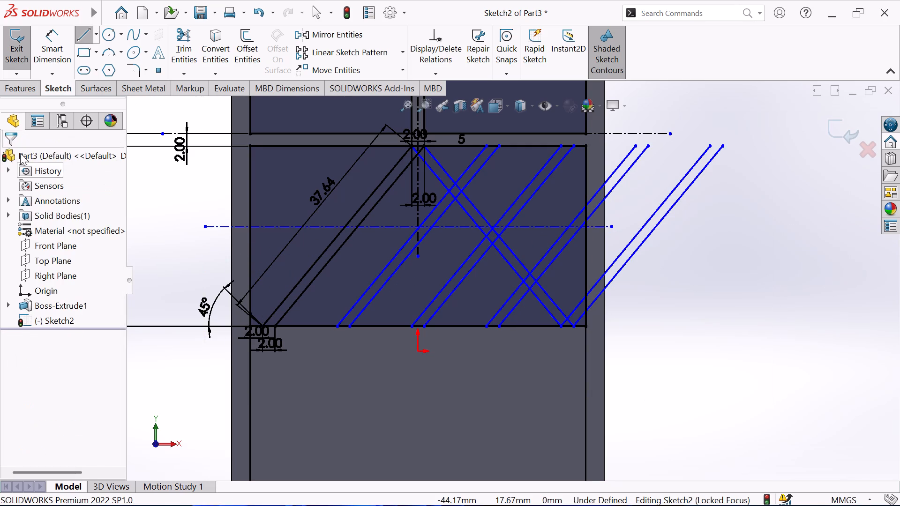
Dimension the horizontal centerline at 29/2 (14.5 mm) below the large rectangle's top edge.
click(59, 40)
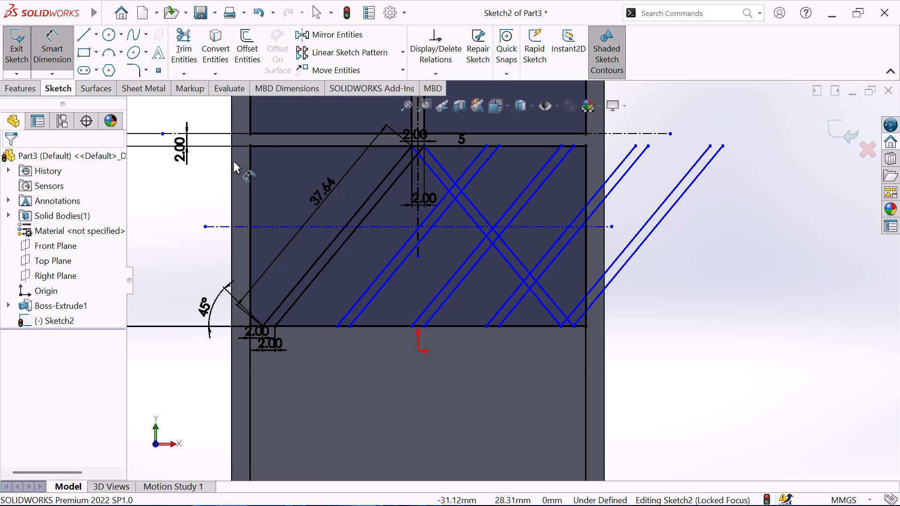
click(256, 144)
click(233, 225)
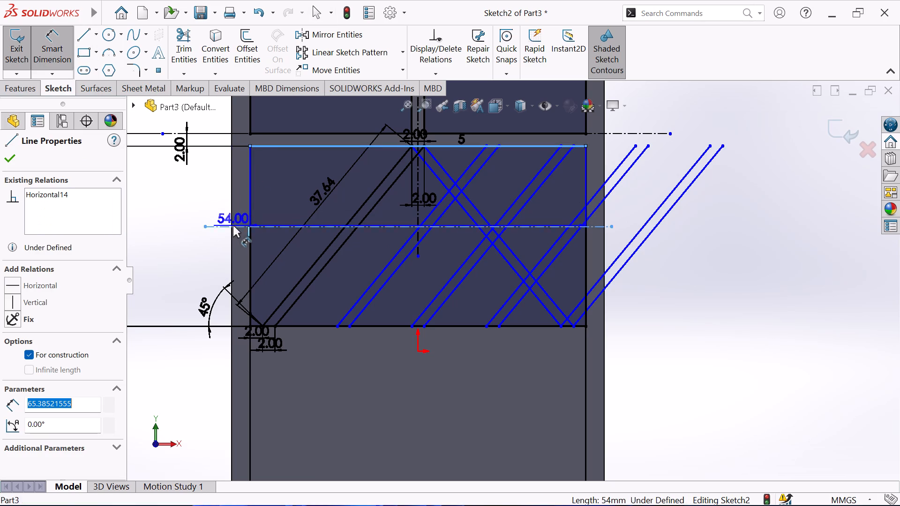
click(196, 189)
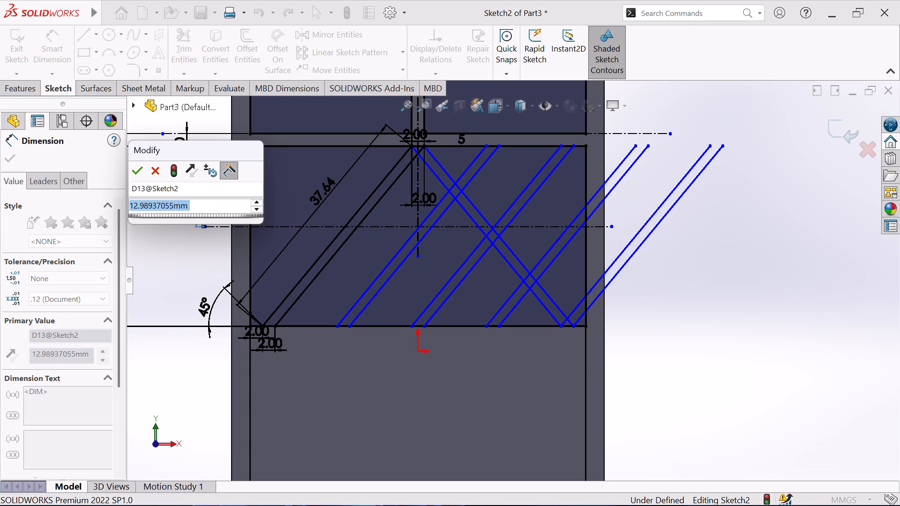
text(29)
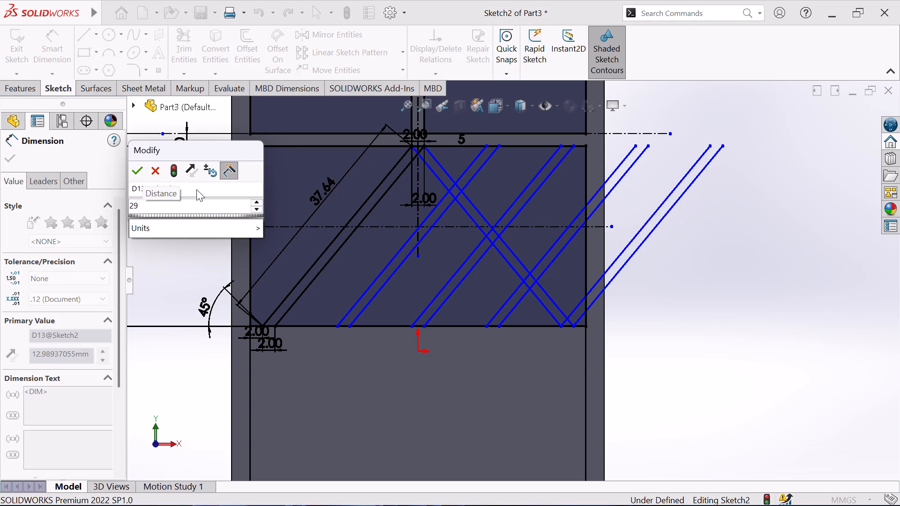
text(/2)
key(Return)
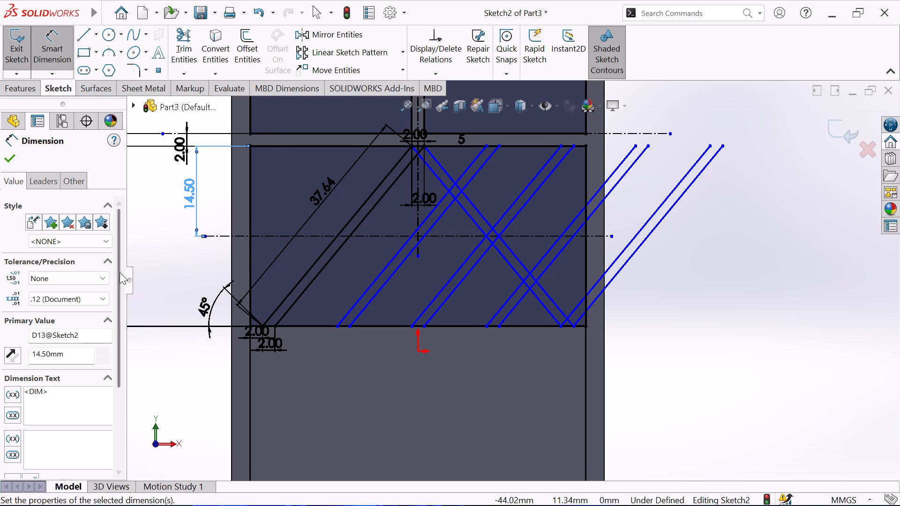
click(11, 158)
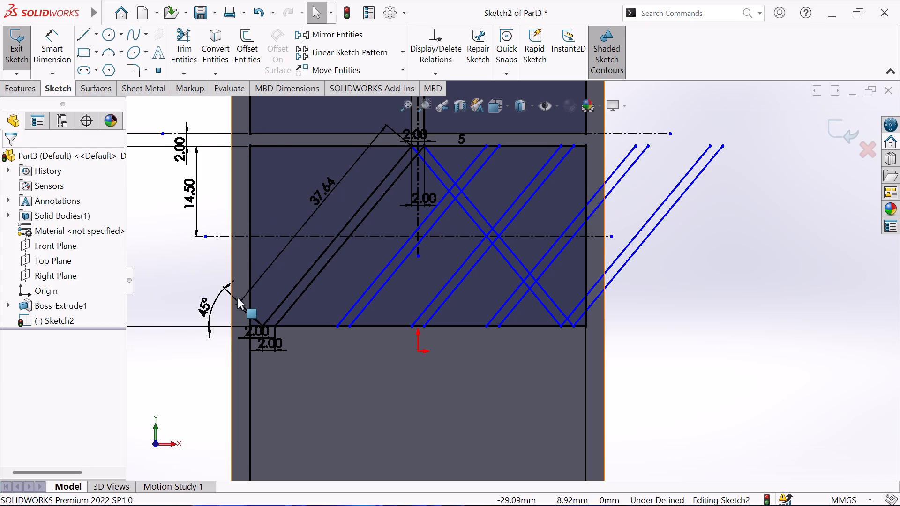
Mirror the short 45° line at the large rectangle's lower-left corner about the horizontal centerline, keeping the original.
scroll(237, 300, down, 1)
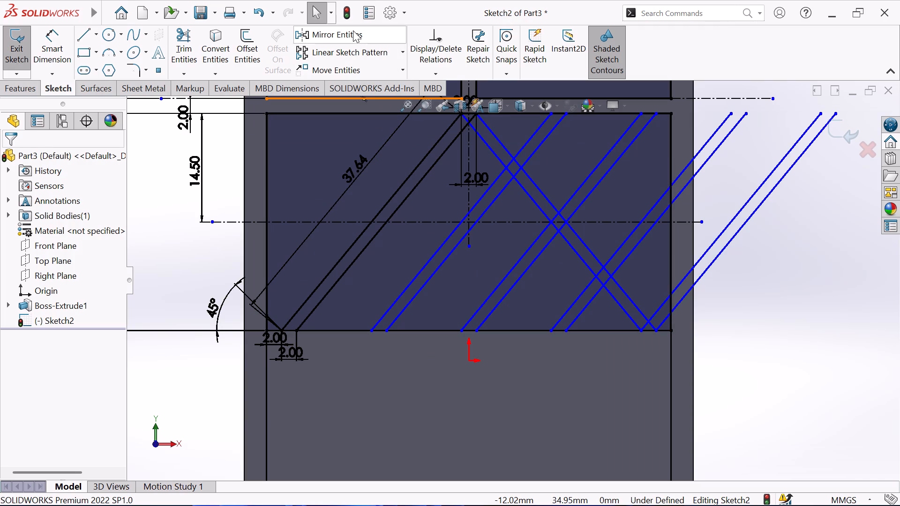
click(353, 30)
scroll(274, 324, down, 2)
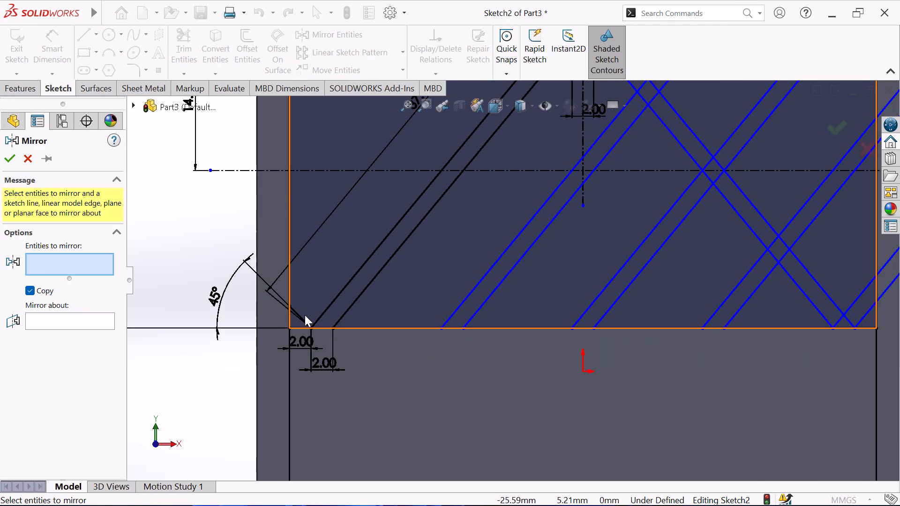
click(303, 320)
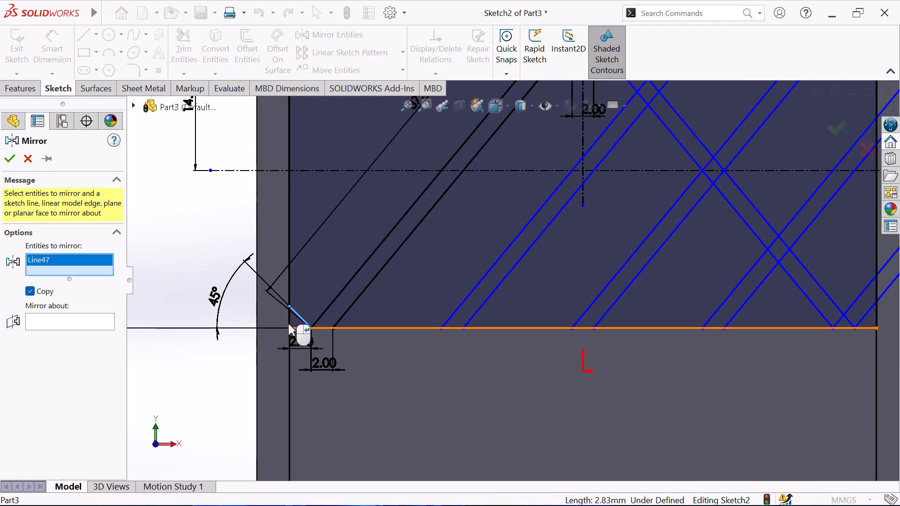
click(70, 327)
click(83, 320)
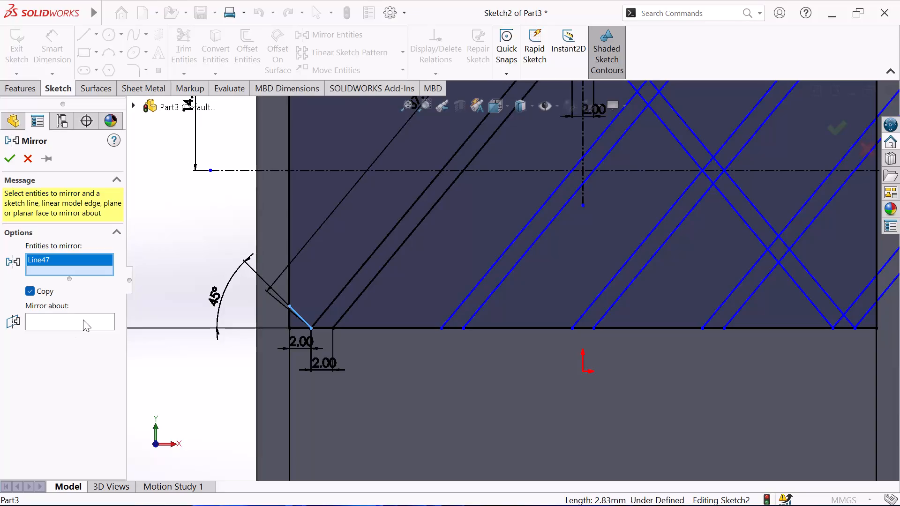
click(236, 168)
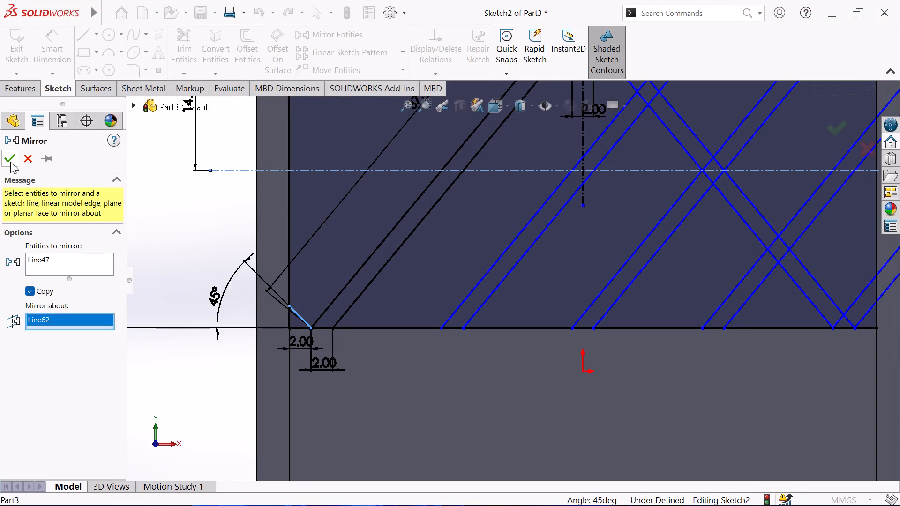
click(10, 162)
Draw two parallel diagonals, each about 37.6 mm long, from the large rectangle's top edge near its upper-left corner down to the third rib pair's bottom endpoints.
scroll(217, 188, up, 4)
scroll(463, 165, down, 2)
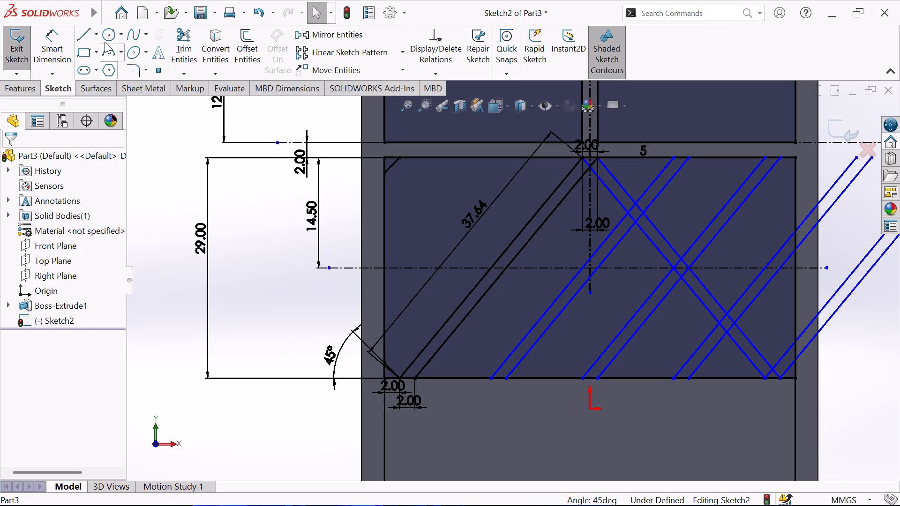
click(79, 34)
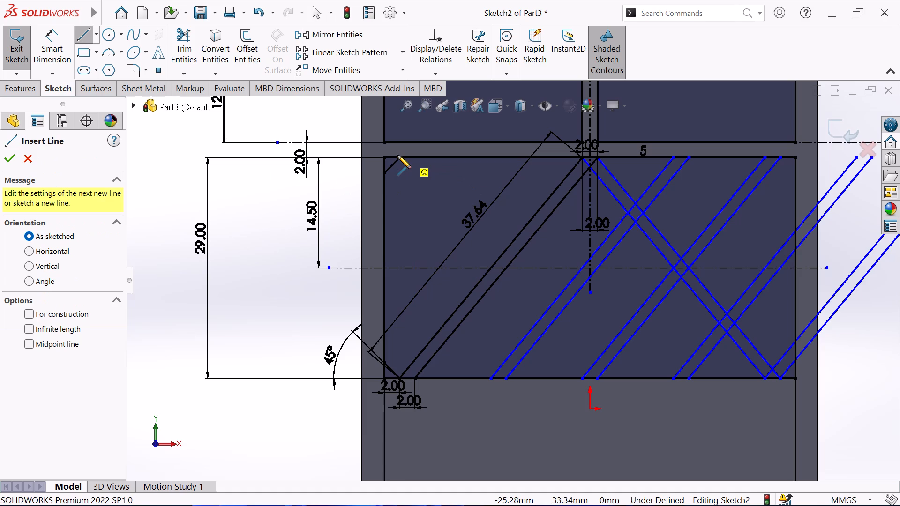
click(398, 155)
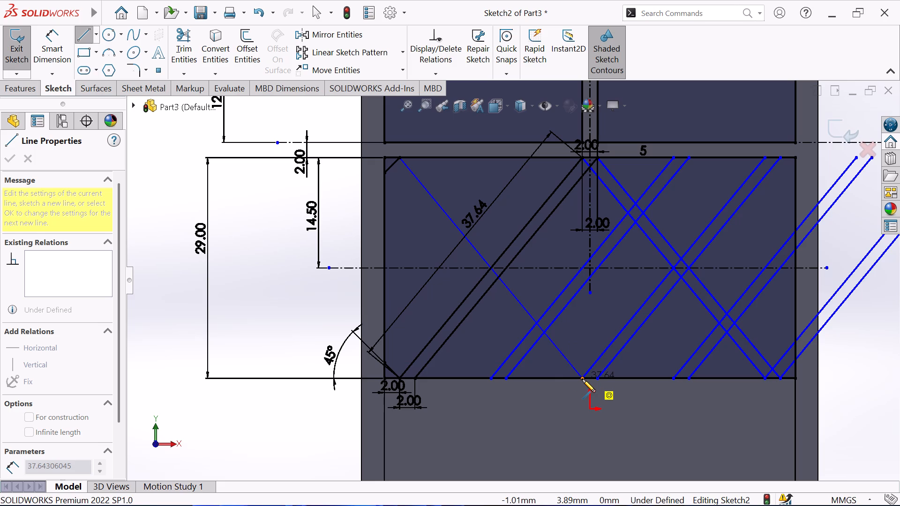
click(582, 379)
key(Escape)
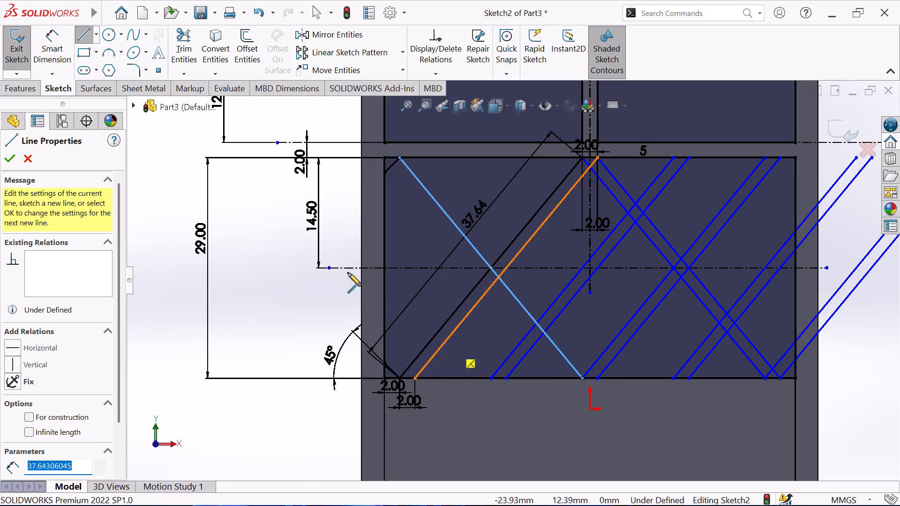
click(599, 380)
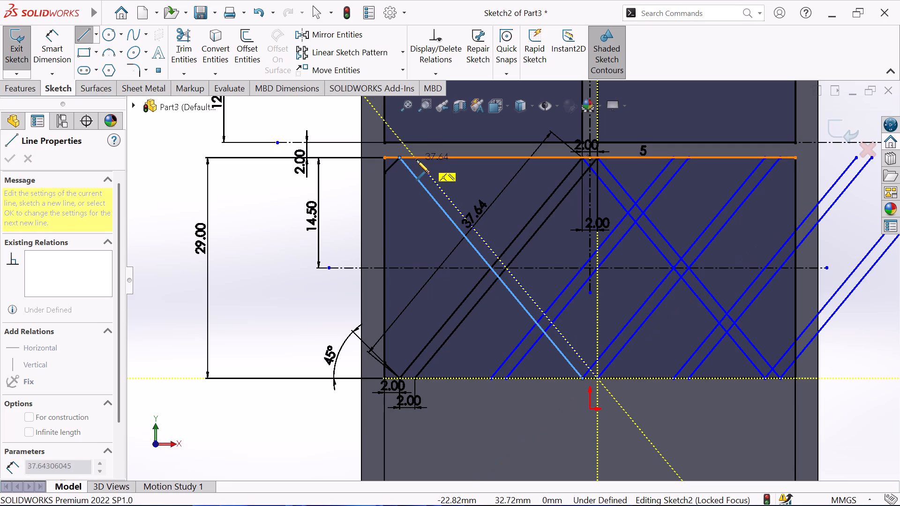
click(414, 156)
right_click(279, 234)
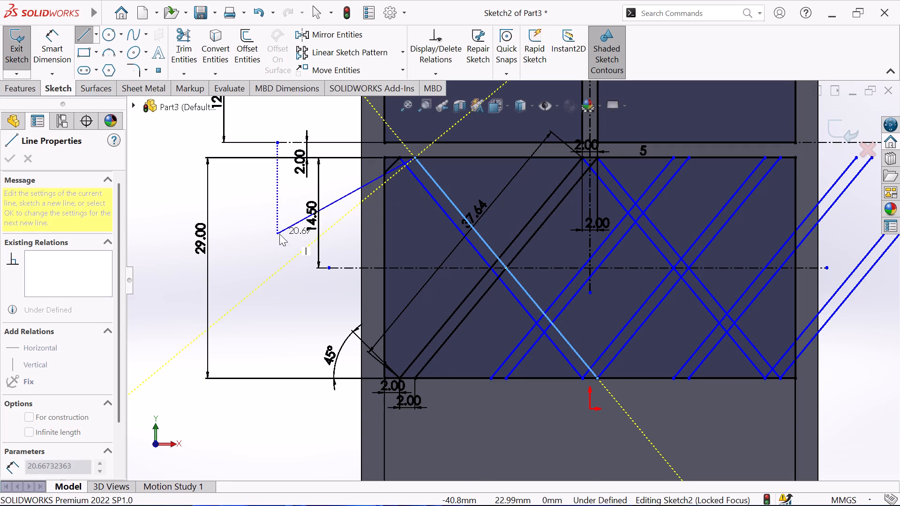
click(309, 244)
Draw two opposite-leaning diagonals, about 37.6 mm long, from the fourth rib pair's bottom endpoints to the top edge directly above the second pair's bottom endpoints.
scroll(632, 332, up, 1)
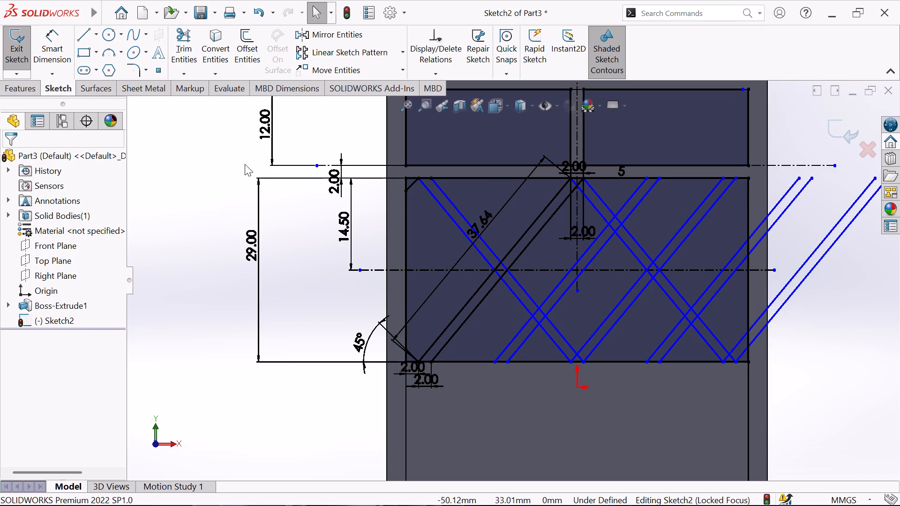
click(76, 33)
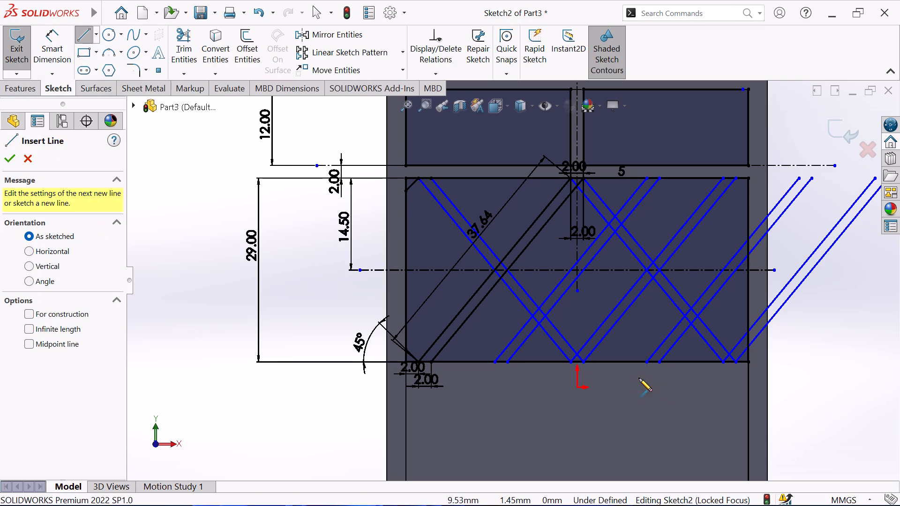
click(648, 361)
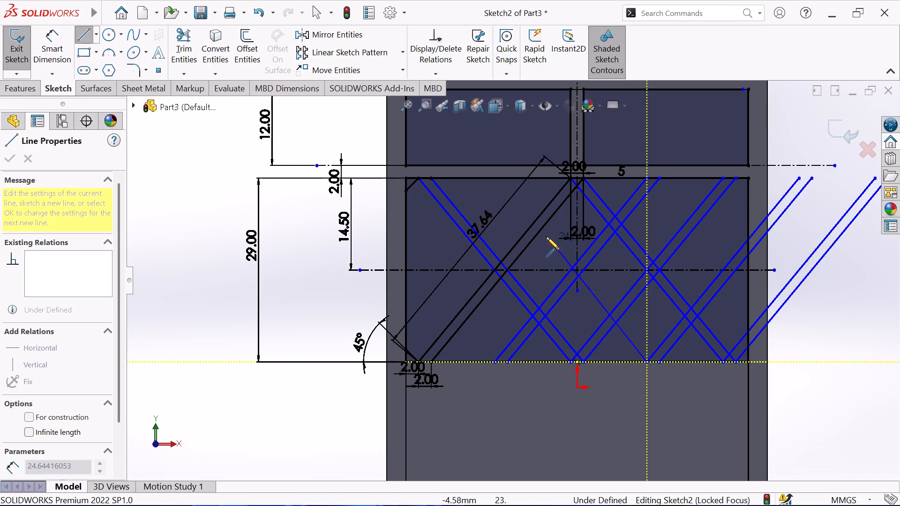
click(494, 178)
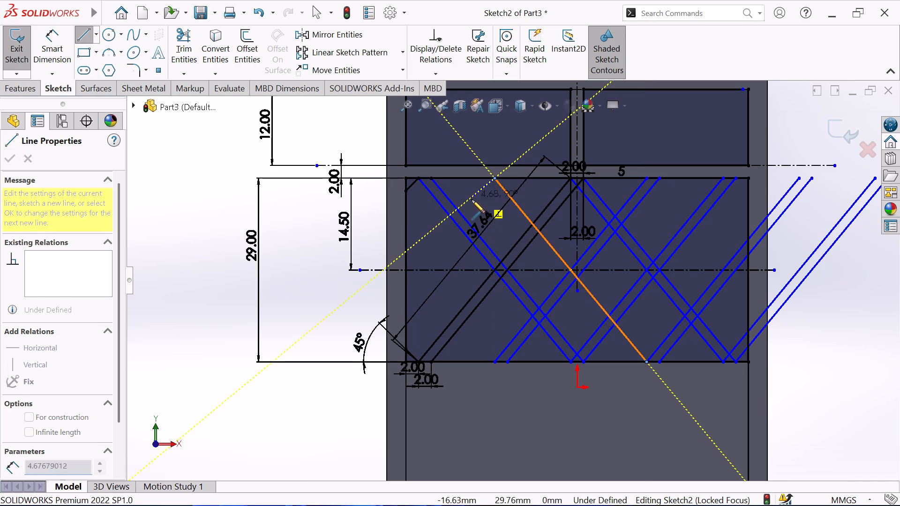
key(Escape)
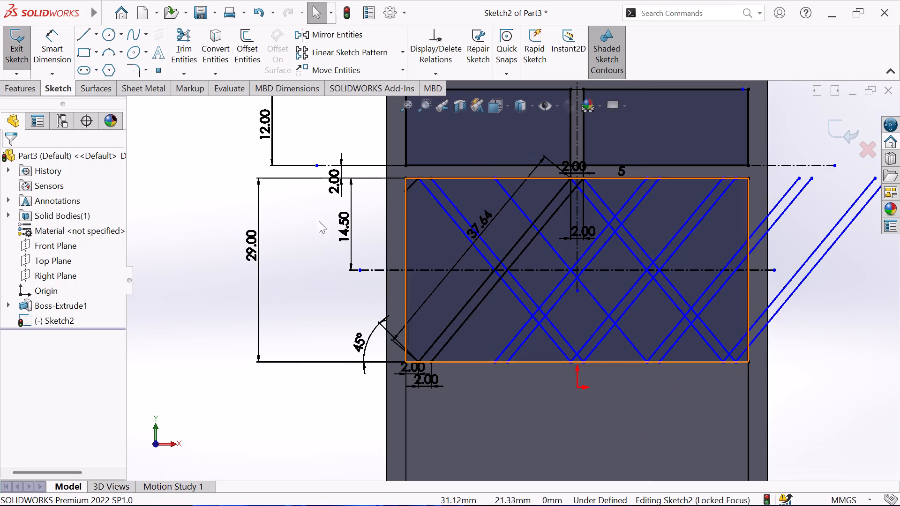
click(86, 32)
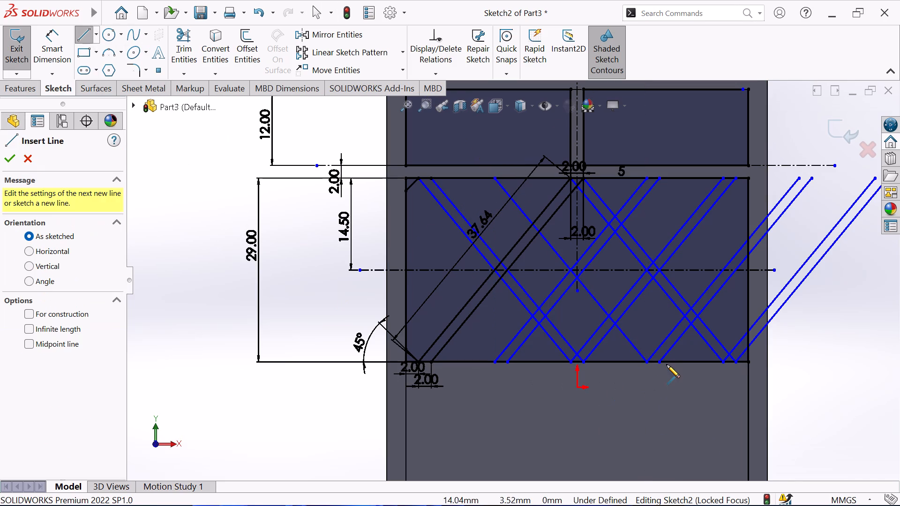
click(660, 361)
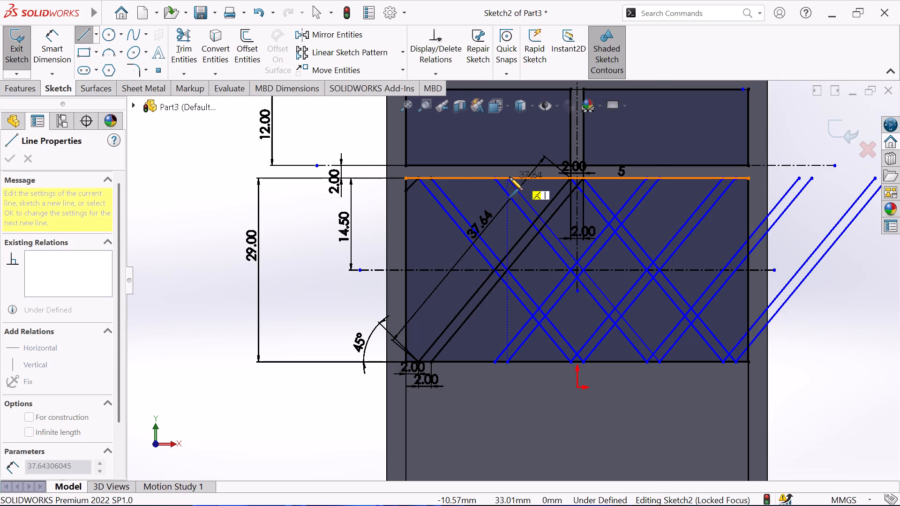
click(510, 177)
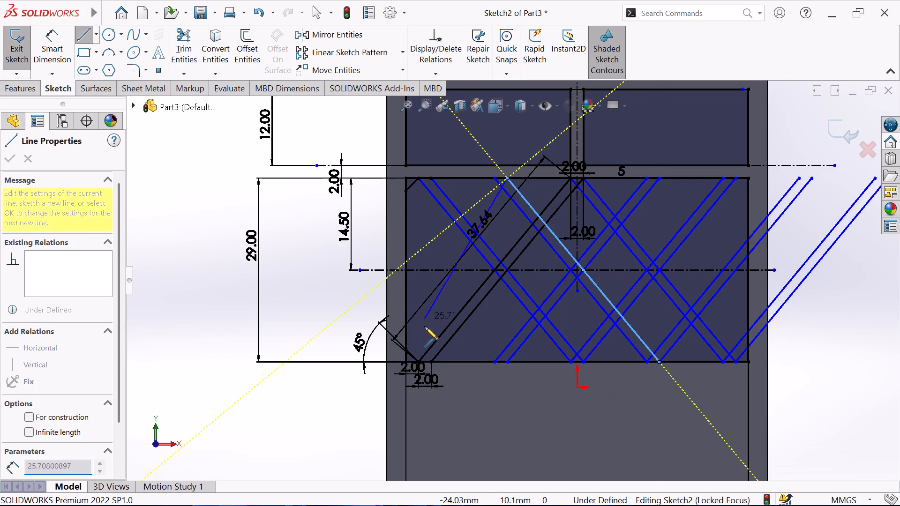
key(Escape)
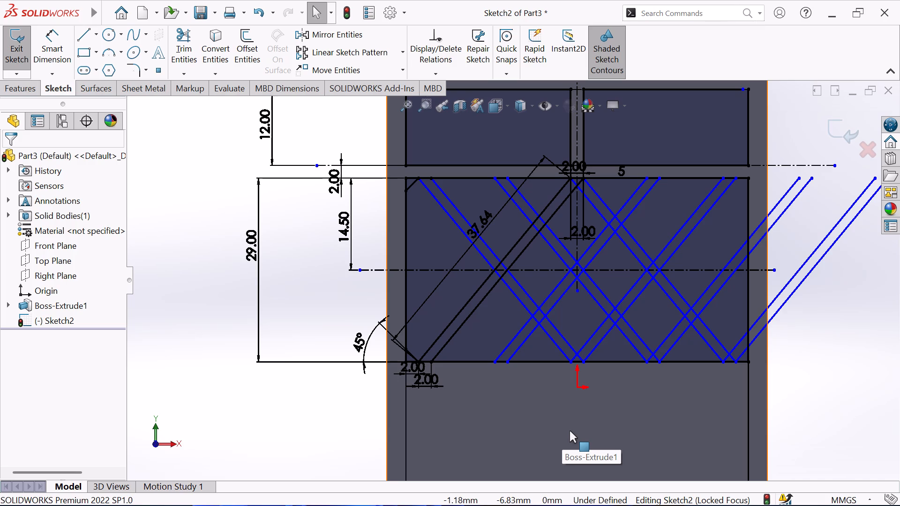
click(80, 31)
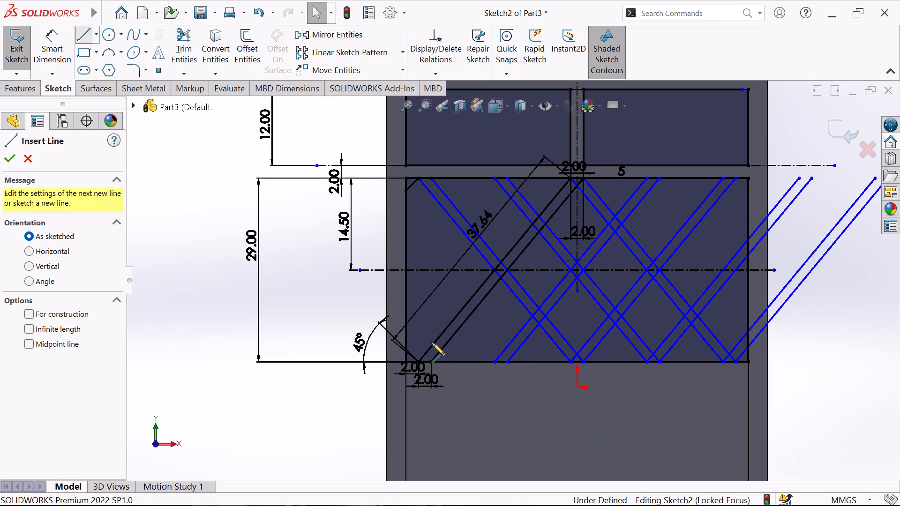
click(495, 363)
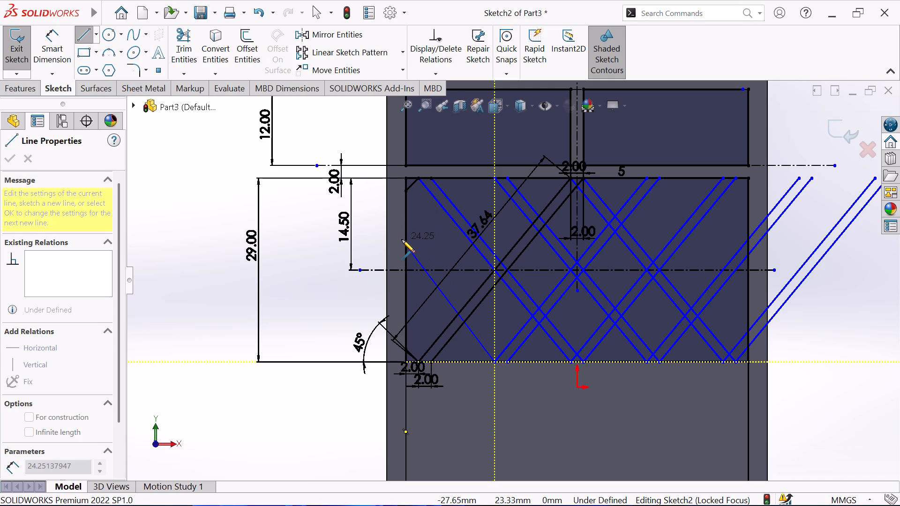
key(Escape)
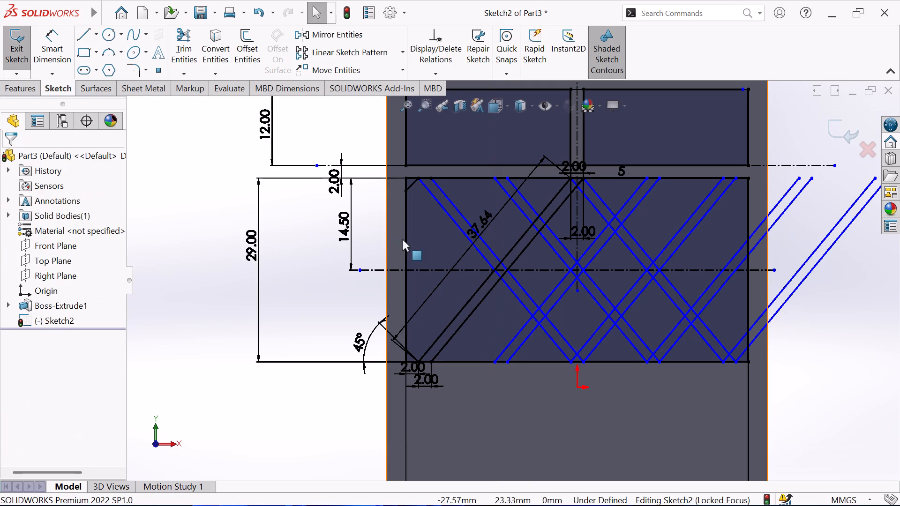
Draw a 45° line about 5.4 mm long, down-left from the top endpoint of the right-hand line in the newest diagonal pair.
click(86, 30)
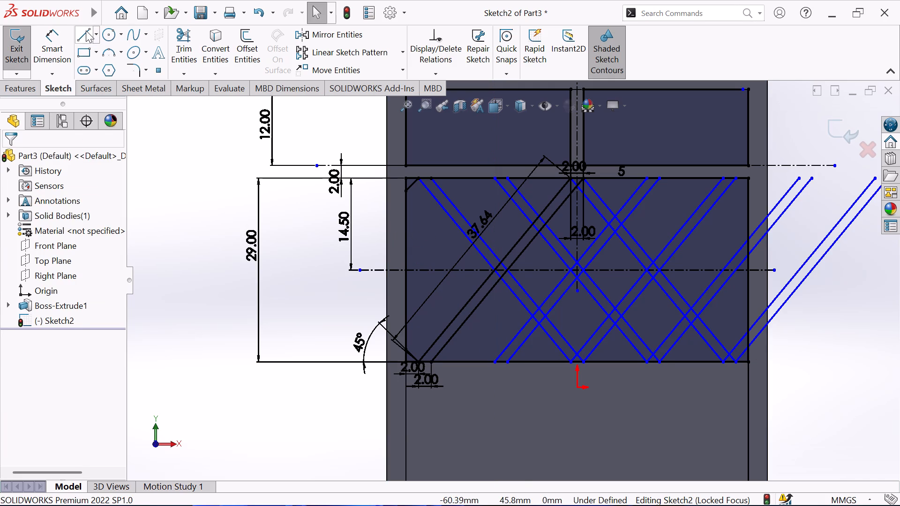
click(507, 179)
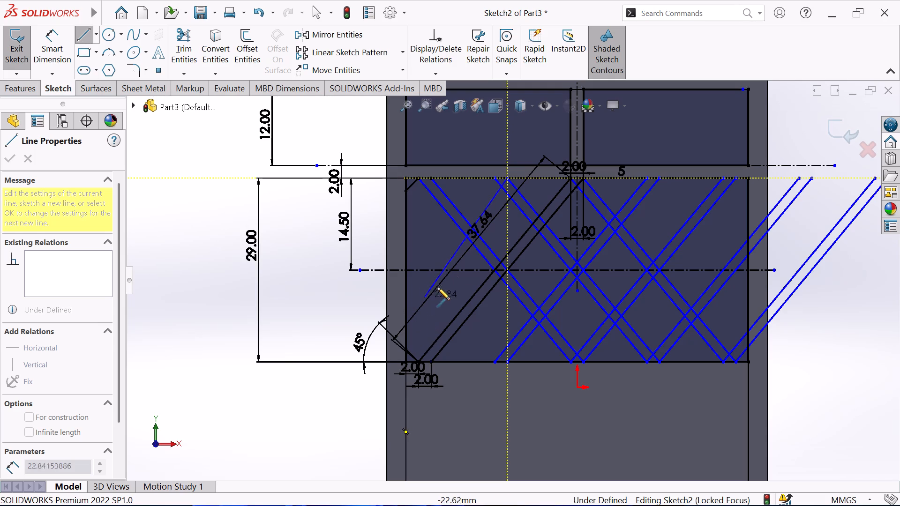
click(483, 202)
key(Escape)
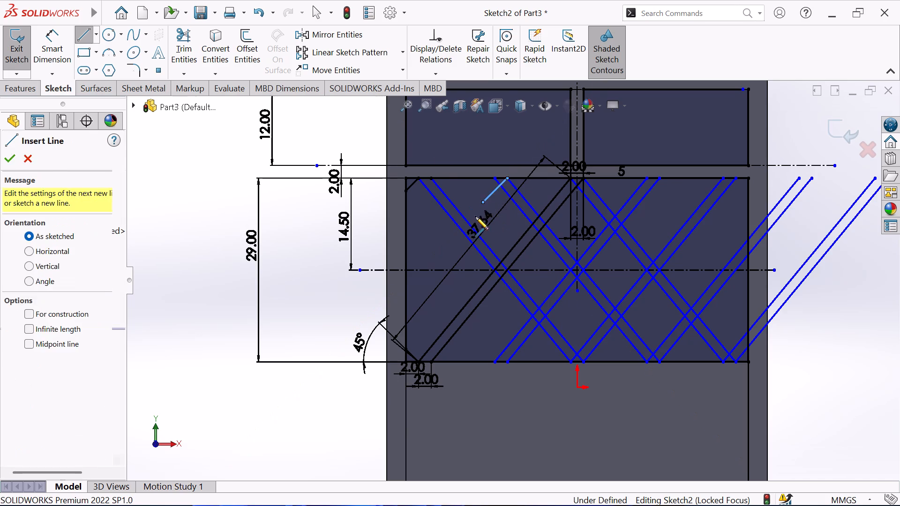
Extend the short 45° line through the crossing diagonals to the large rectangle's left side.
click(190, 74)
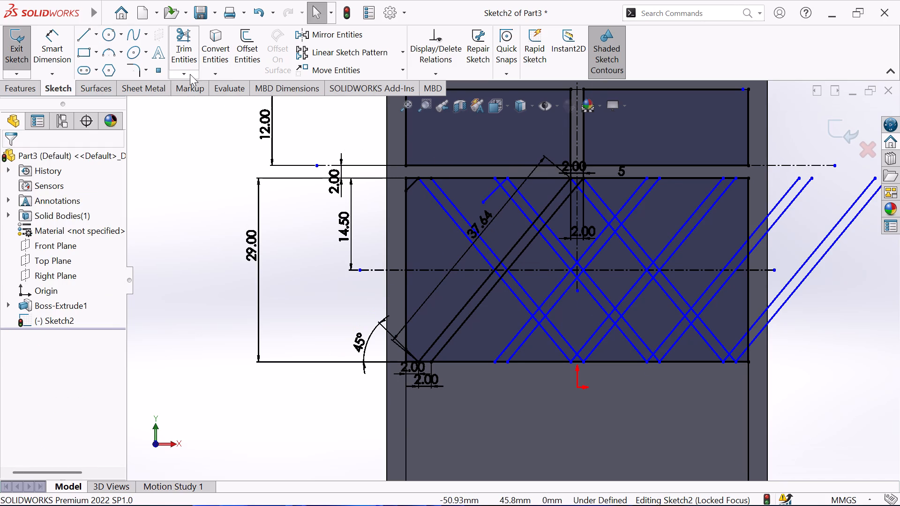
click(207, 106)
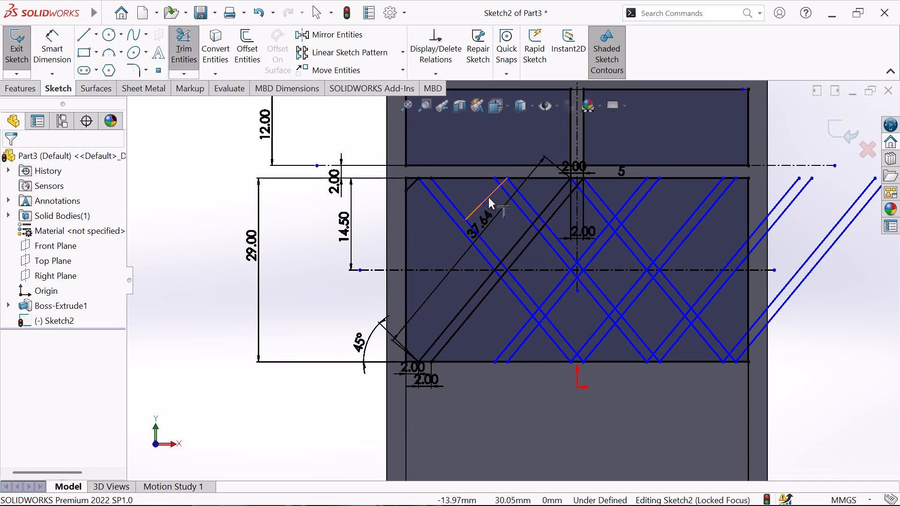
click(488, 197)
click(481, 209)
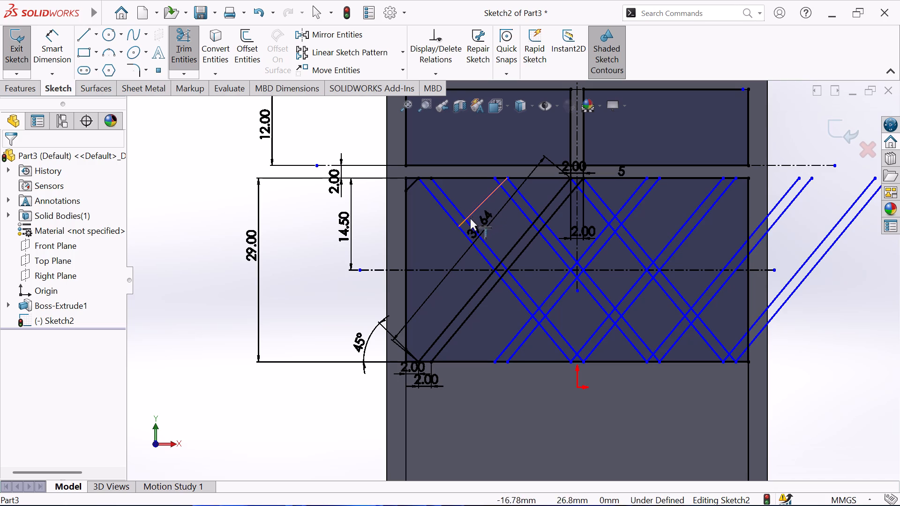
click(462, 222)
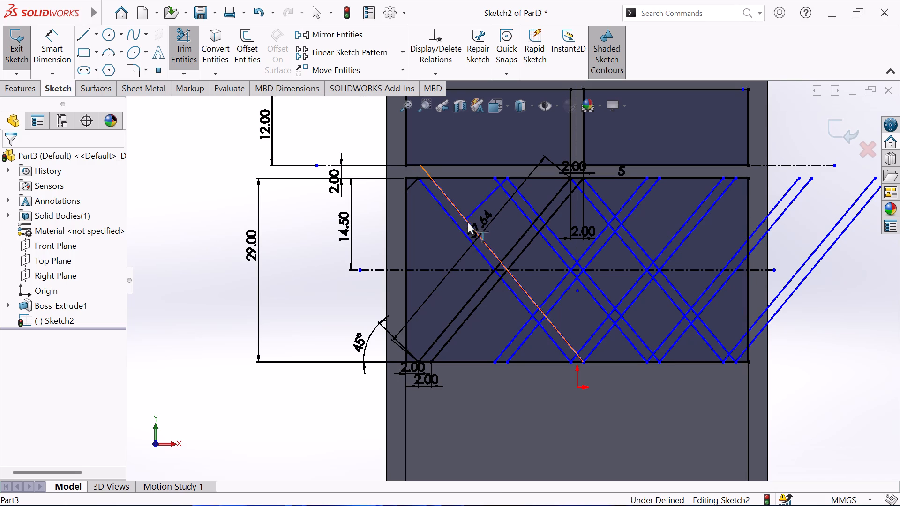
click(473, 212)
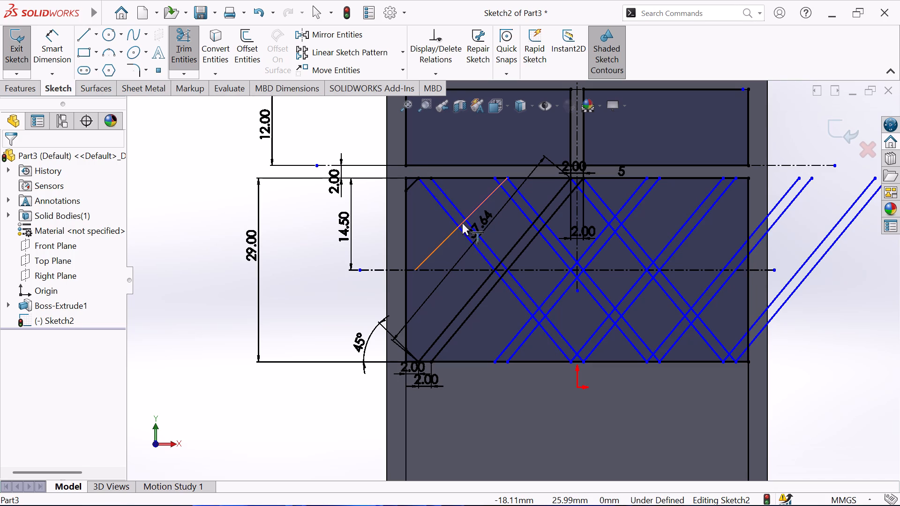
click(462, 223)
click(439, 250)
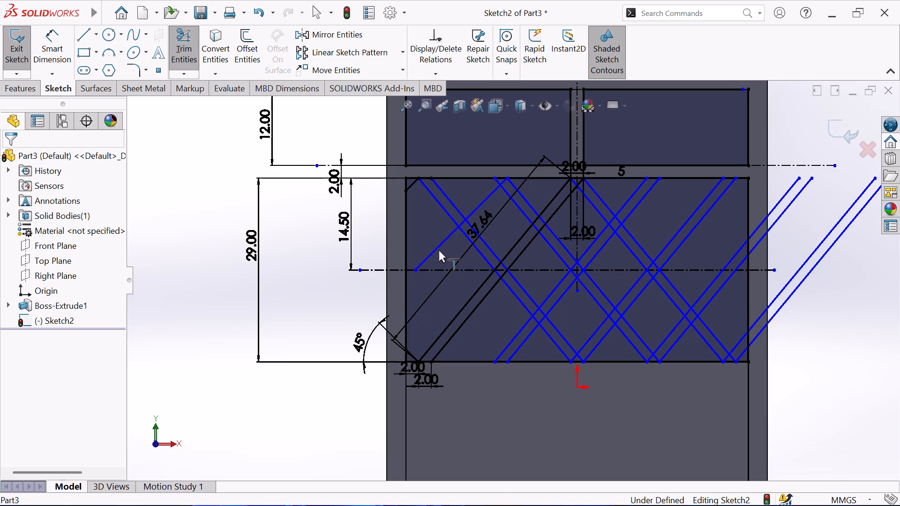
click(427, 260)
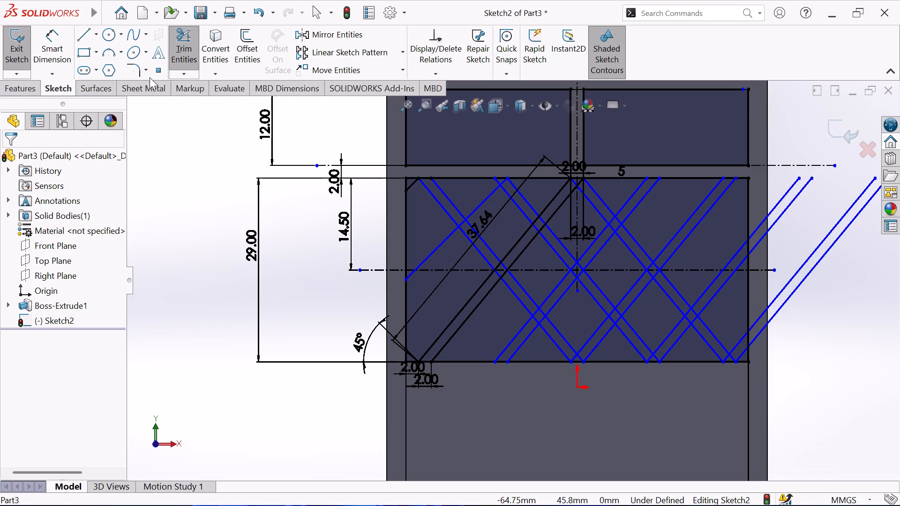
Draw a parallel line from the newest diagonal pair's left top endpoint down to the large rectangle's left side, just above the extended line.
click(87, 33)
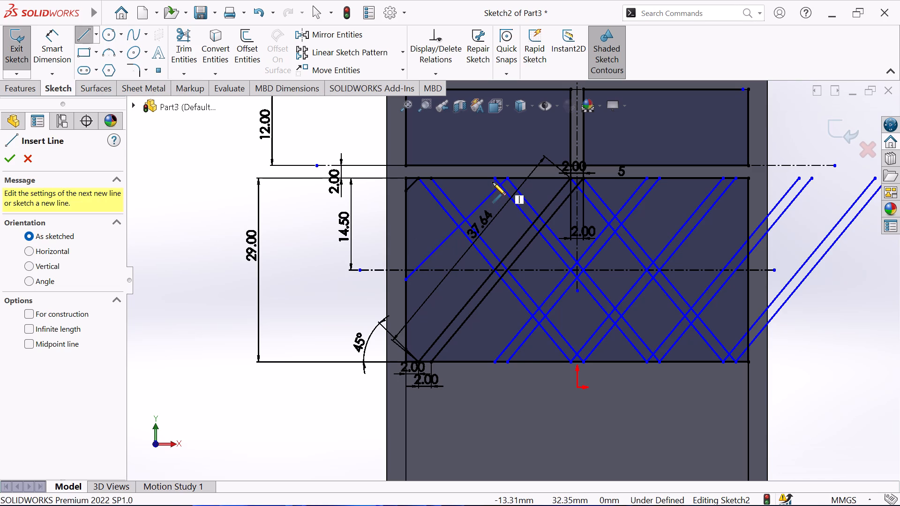
click(494, 179)
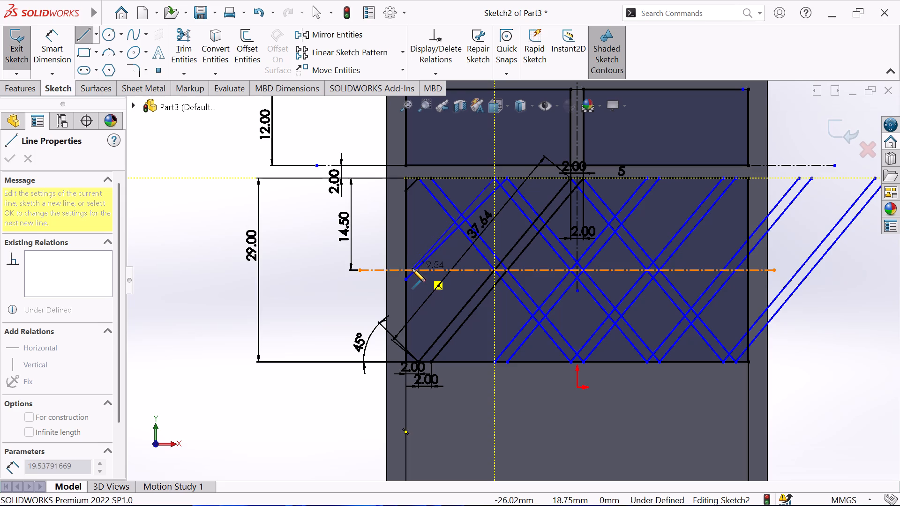
click(407, 265)
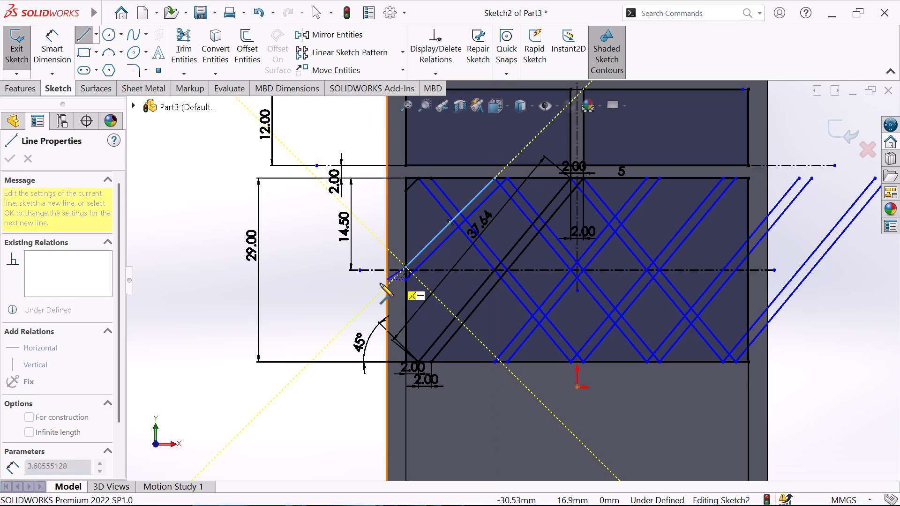
key(Escape)
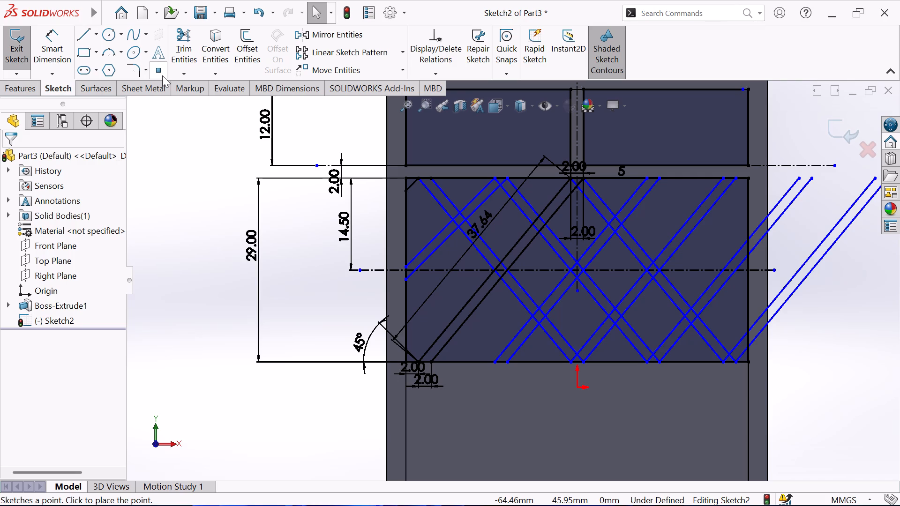
key(Escape)
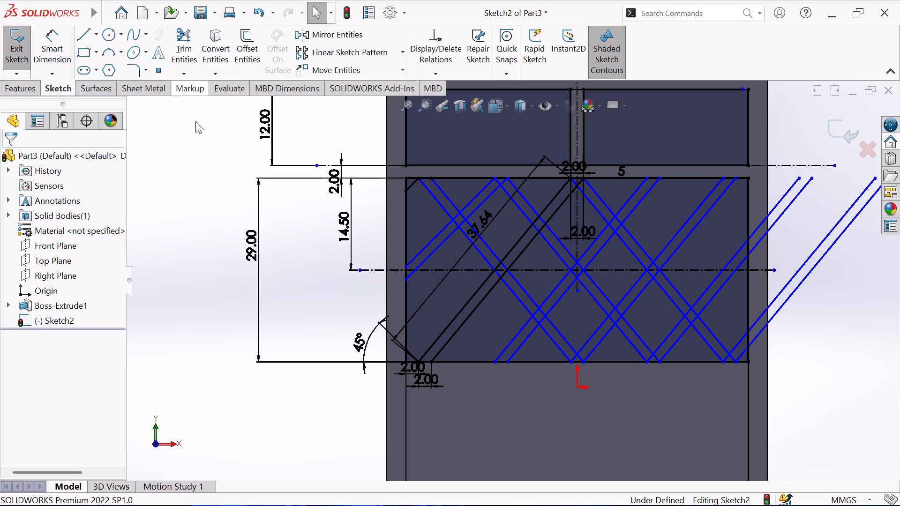
key(Escape)
Delete the two parallel 45° lines running from the large rectangle's top edge down to its left side.
click(438, 246)
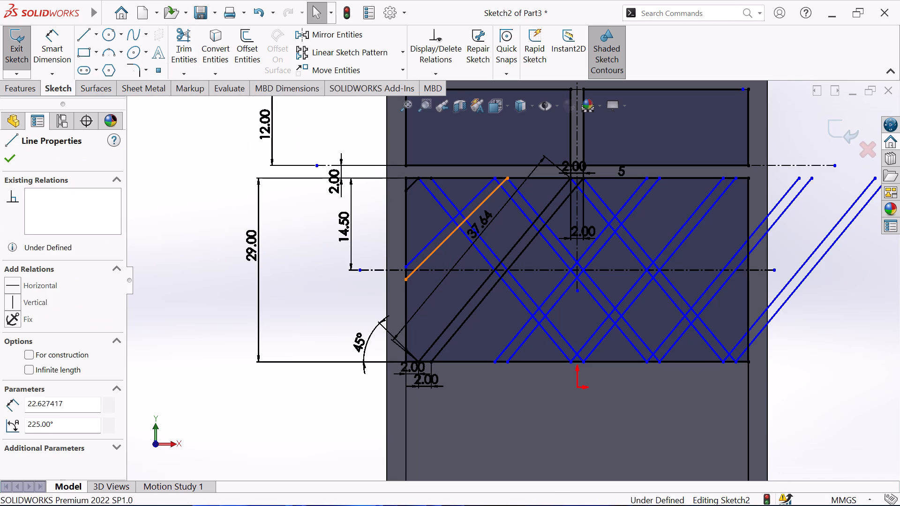
key(Delete)
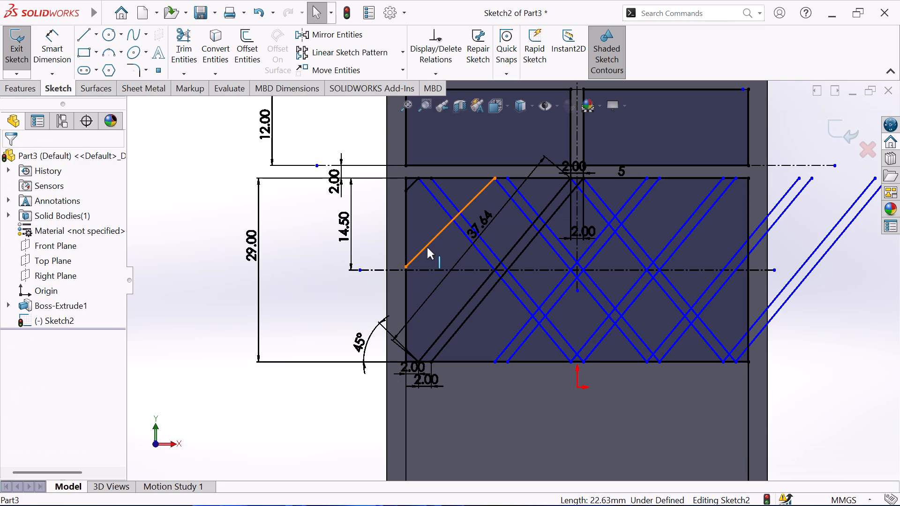
click(427, 247)
key(Delete)
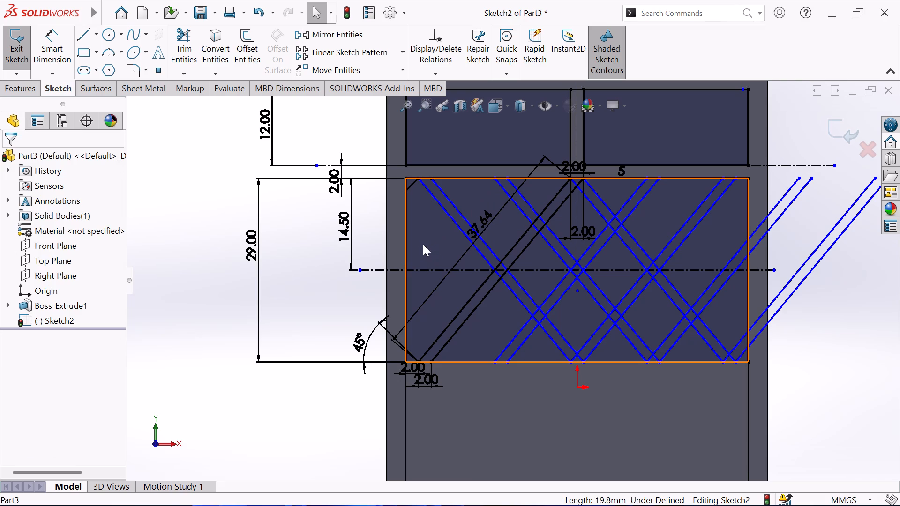
Linear-pattern the leftmost right-leaning rib pair along the large rectangle's top edge, 3 instances at 12 mm spacing, reversed toward the left.
click(331, 56)
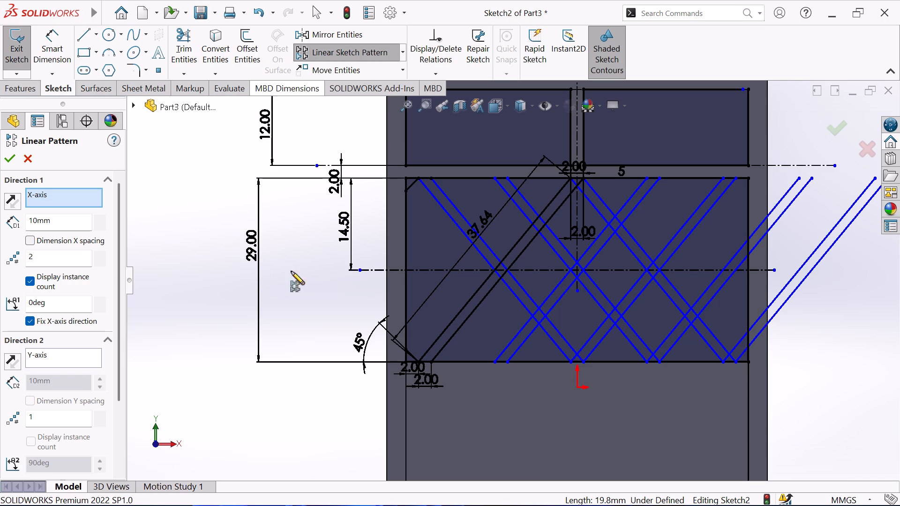
click(479, 177)
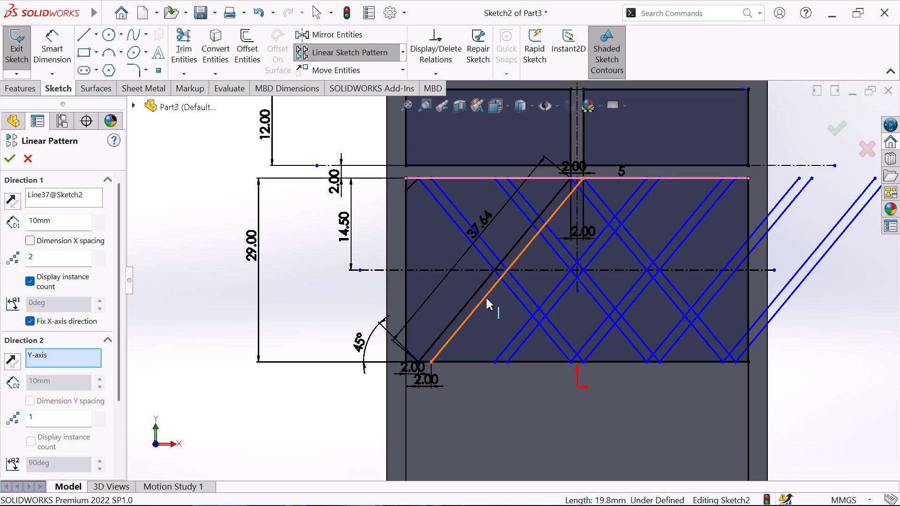
double_click(58, 255)
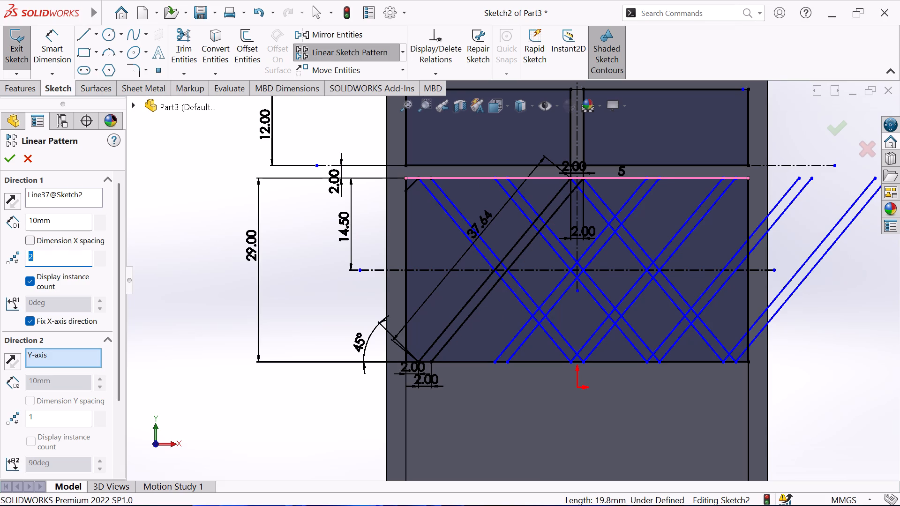
key(3)
key(Return)
double_click(73, 221)
text(12)
key(Return)
scroll(65, 454, down, 1)
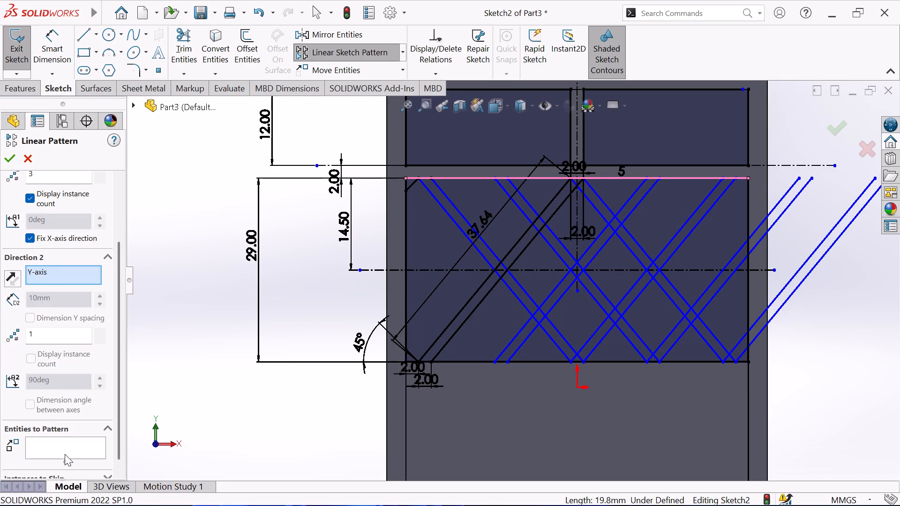
click(65, 454)
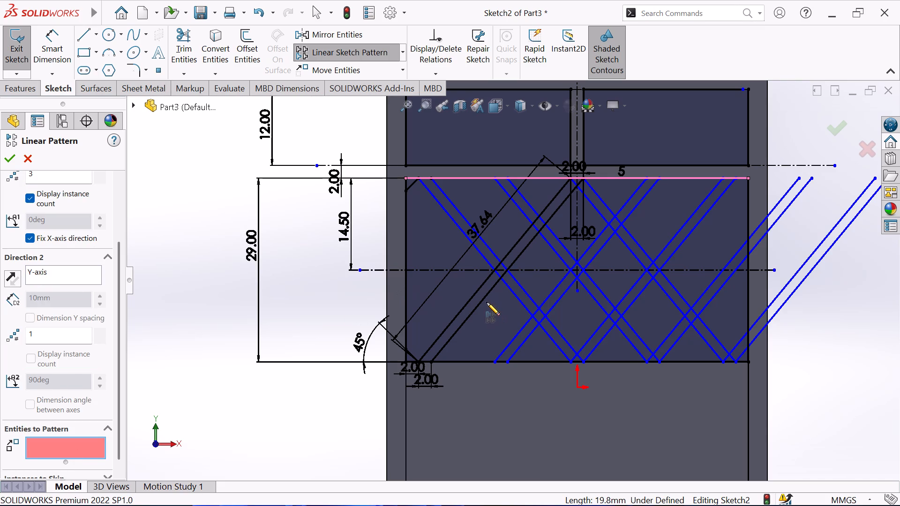
click(487, 298)
click(486, 294)
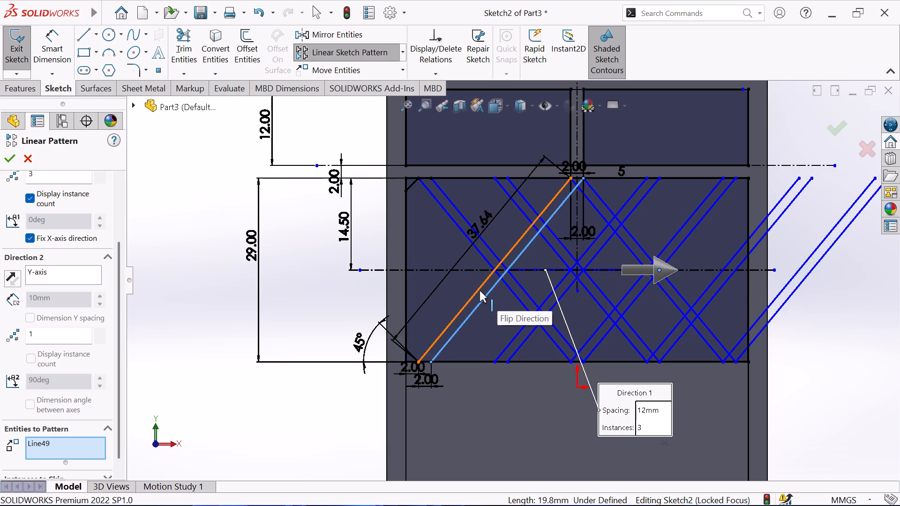
click(479, 290)
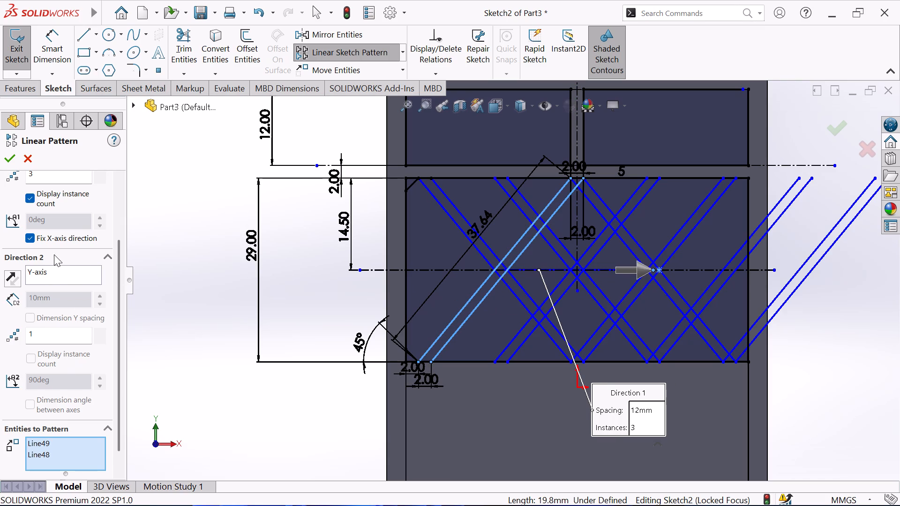
scroll(54, 253, up, 1)
click(11, 203)
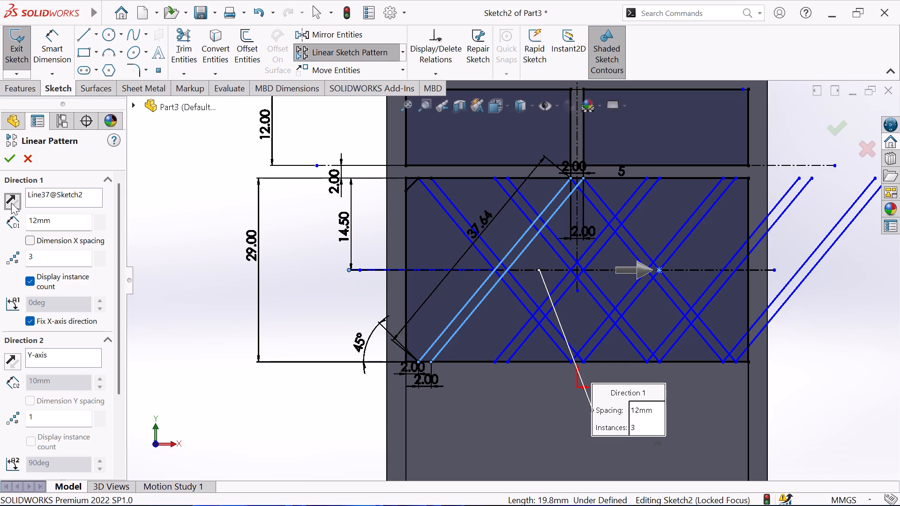
click(11, 158)
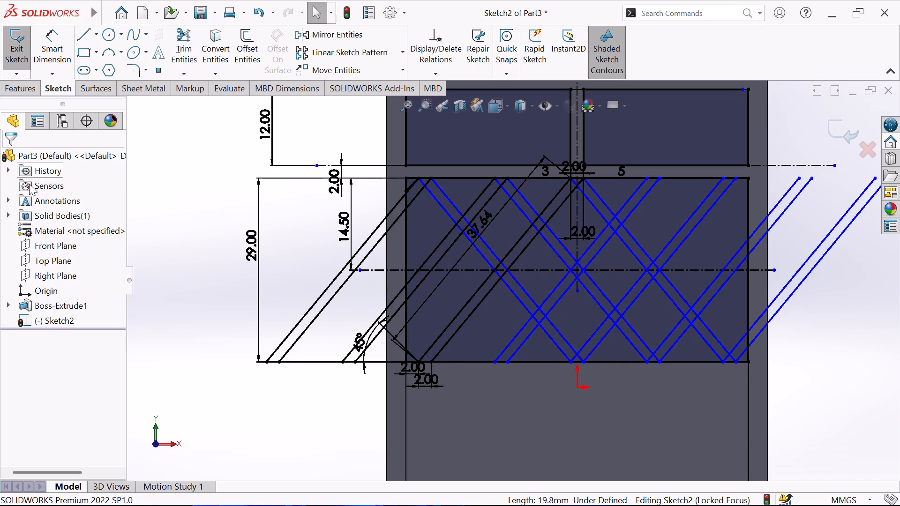
Draw two near-parallel lines, about 18.5 and 21 mm long, from the second rib pair's bottom endpoints up-left to the large rectangle's left side.
click(81, 35)
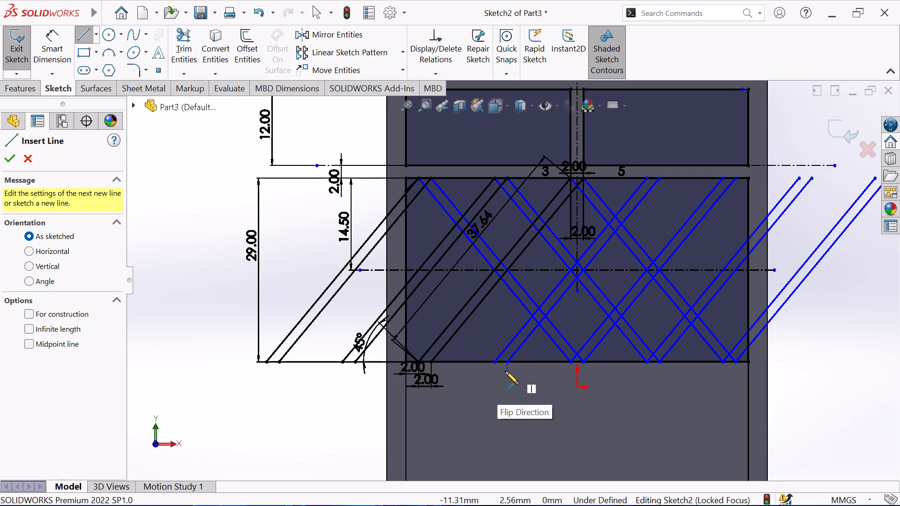
click(494, 361)
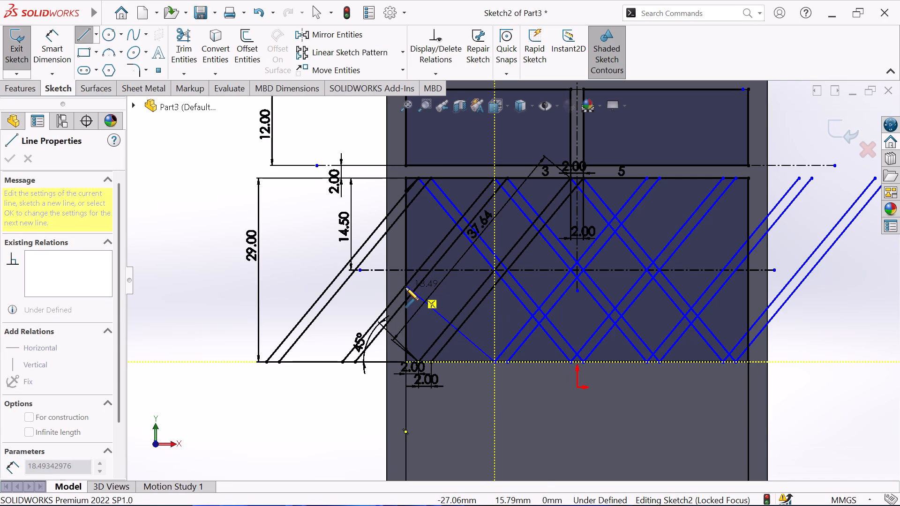
scroll(405, 288, down, 2)
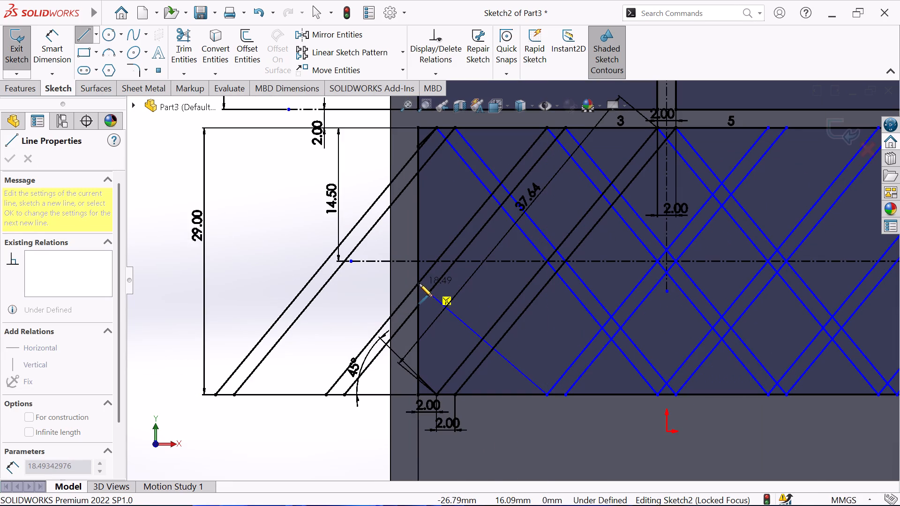
click(418, 283)
right_click(354, 298)
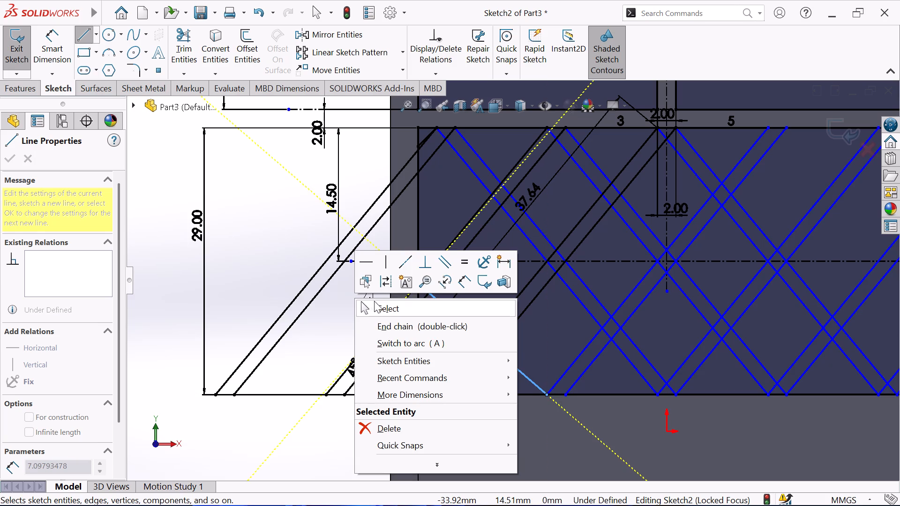
click(381, 302)
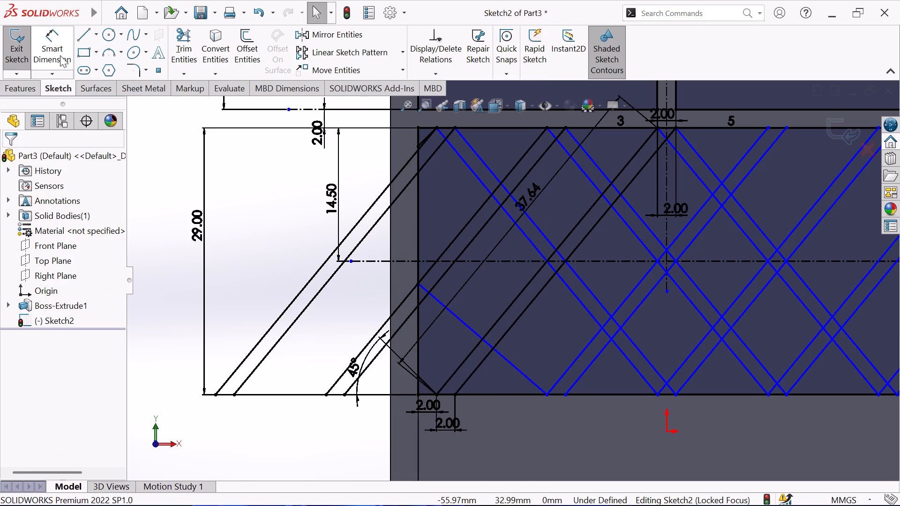
click(89, 36)
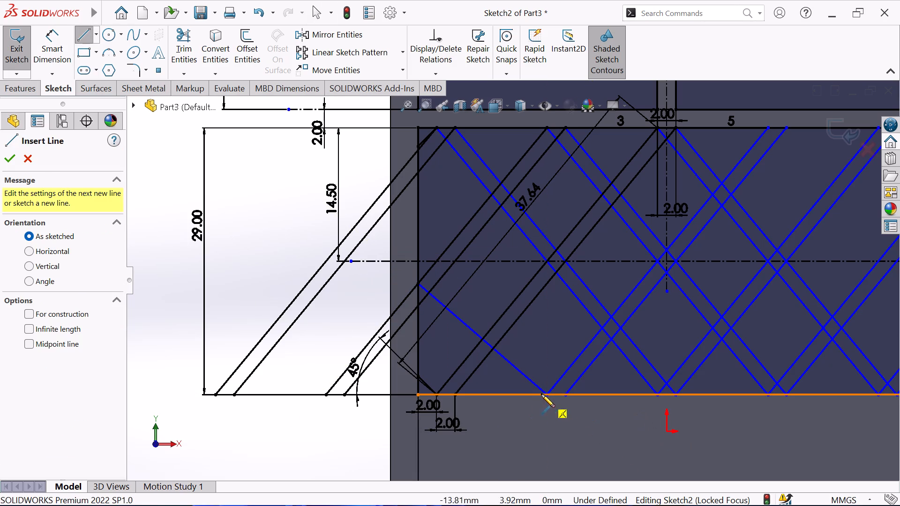
click(567, 395)
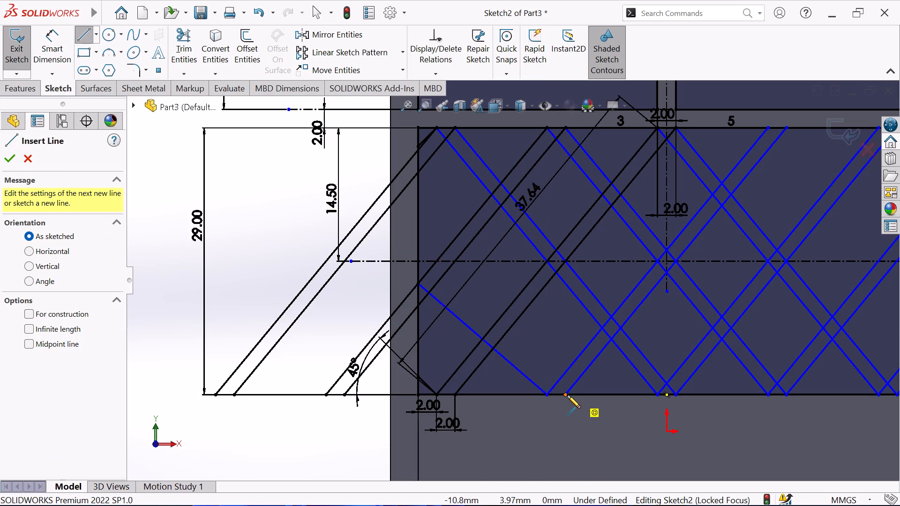
click(417, 269)
right_click(381, 297)
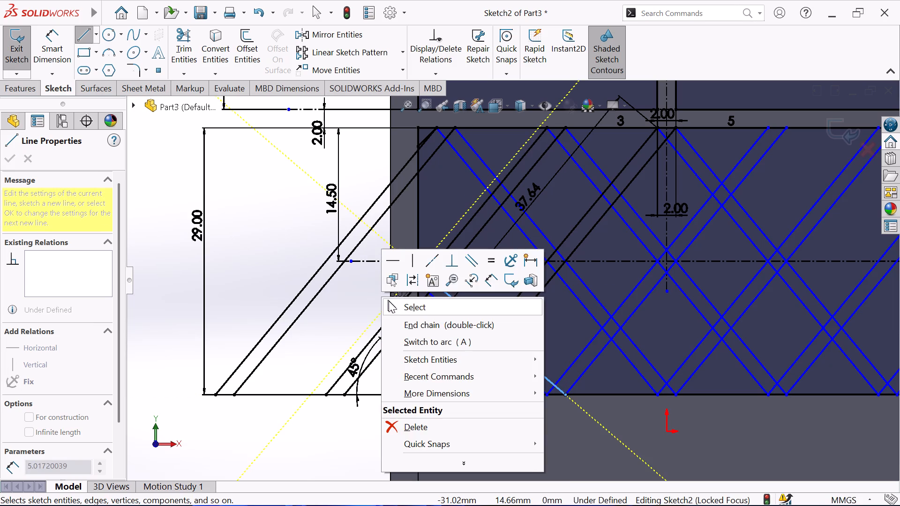
click(394, 303)
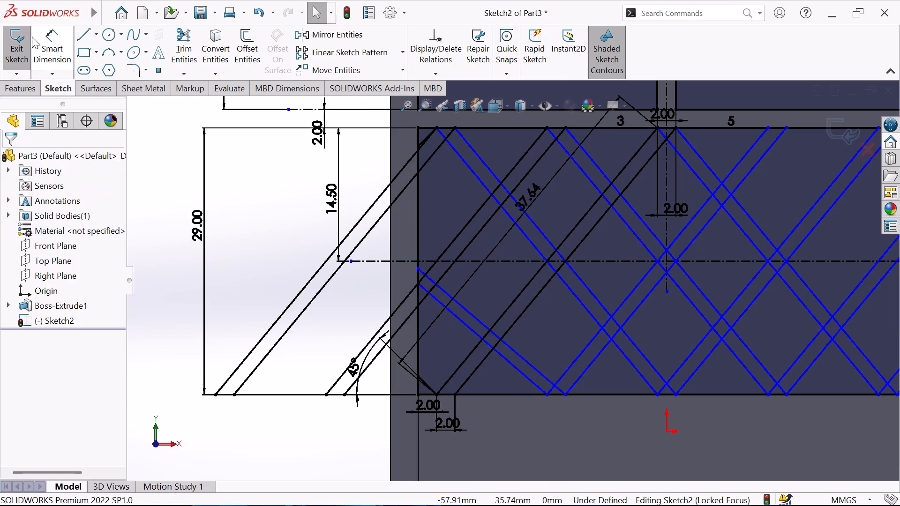
Dimension the vertical gap between the two new lines' endpoints on the large rectangle's left side as 2 mm.
click(45, 38)
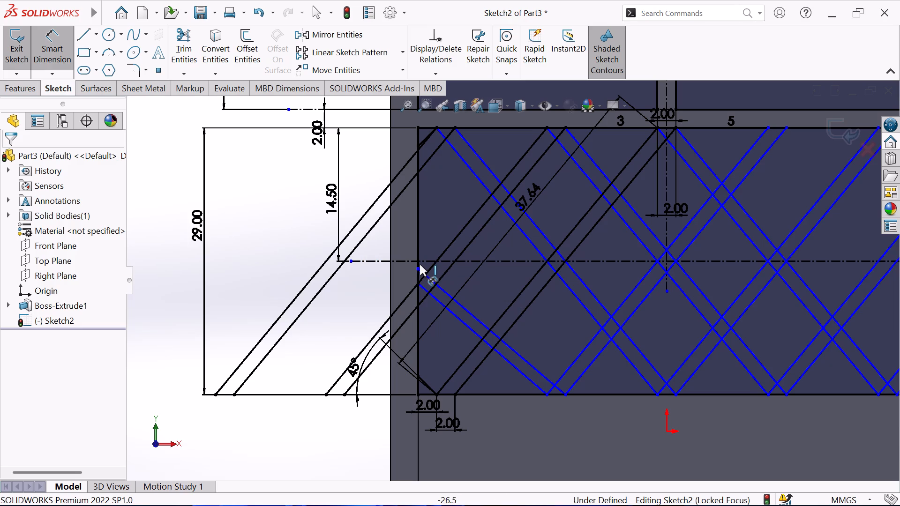
click(419, 268)
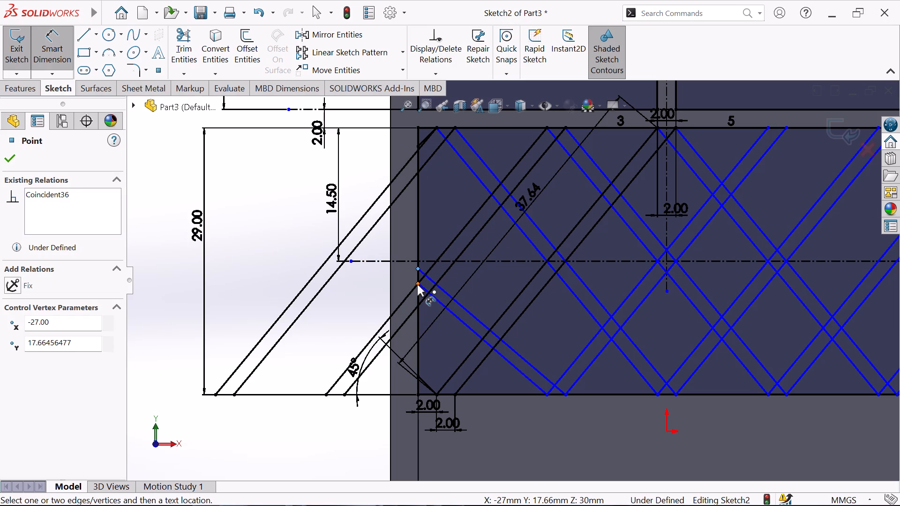
click(417, 284)
click(401, 273)
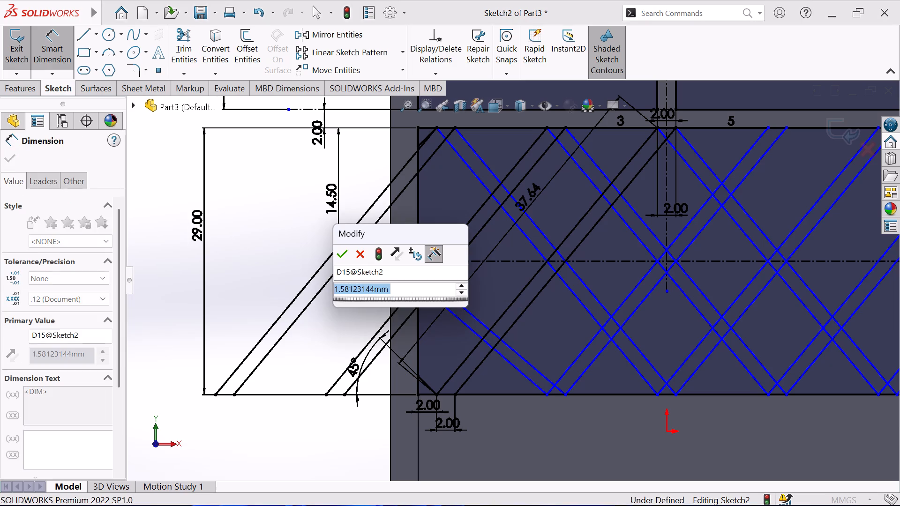
key(2)
key(Return)
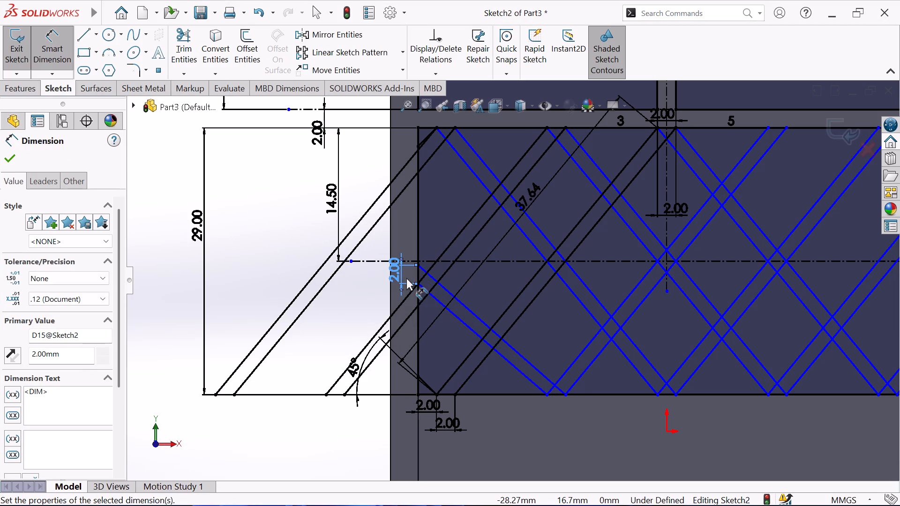
scroll(478, 317, up, 1)
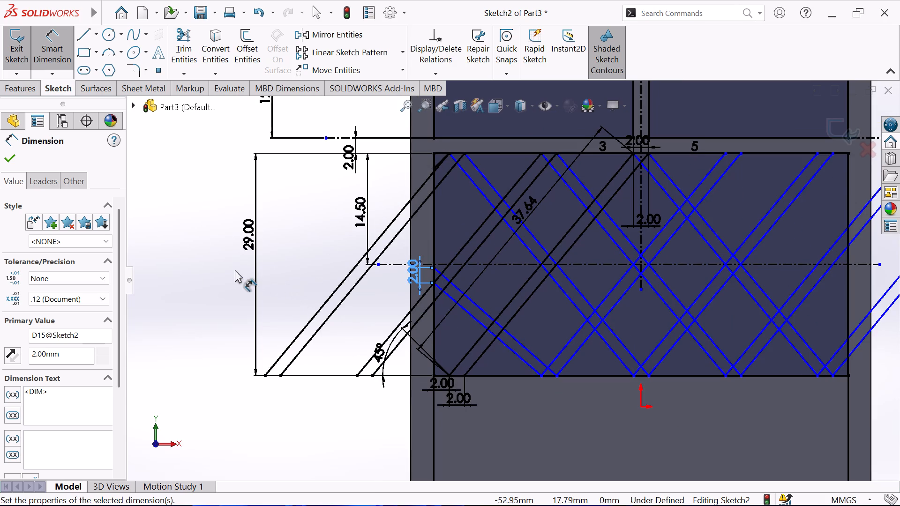
key(Escape)
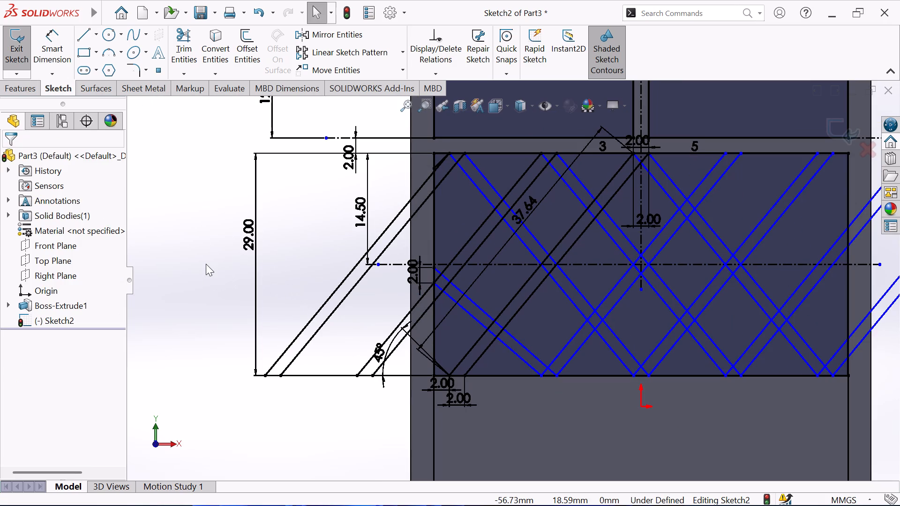
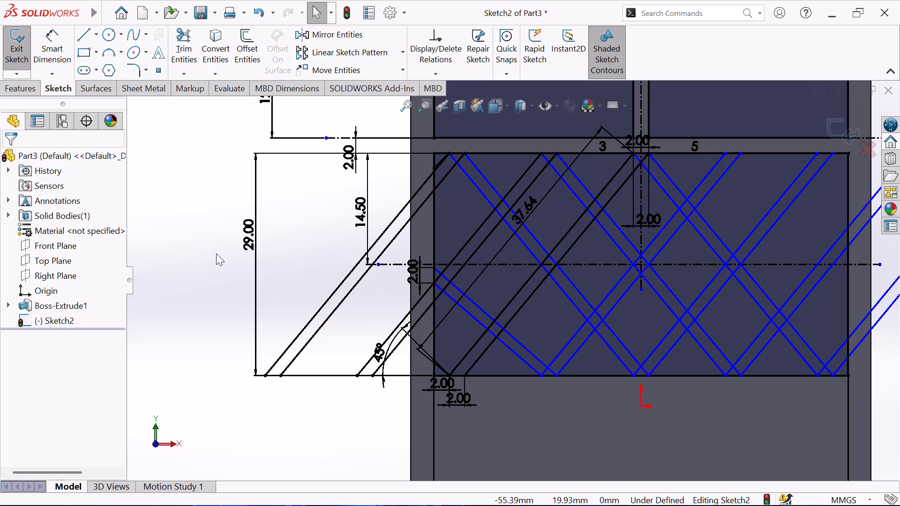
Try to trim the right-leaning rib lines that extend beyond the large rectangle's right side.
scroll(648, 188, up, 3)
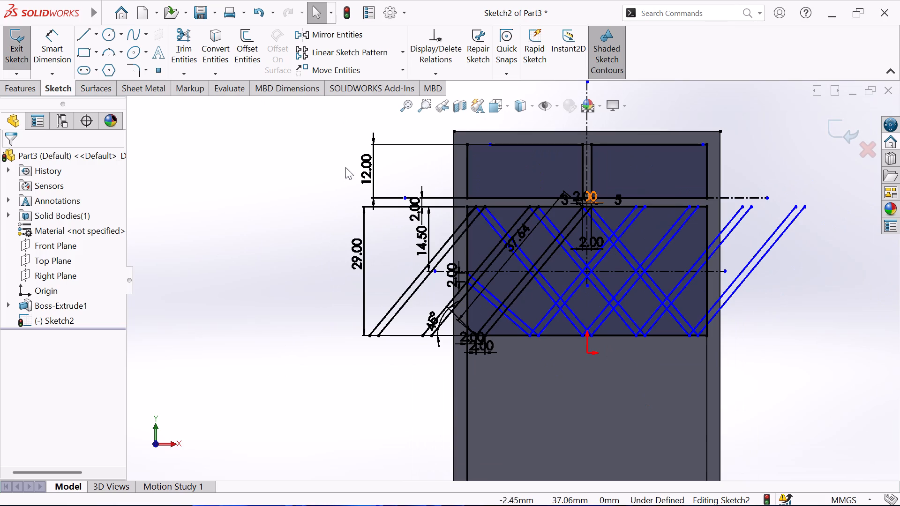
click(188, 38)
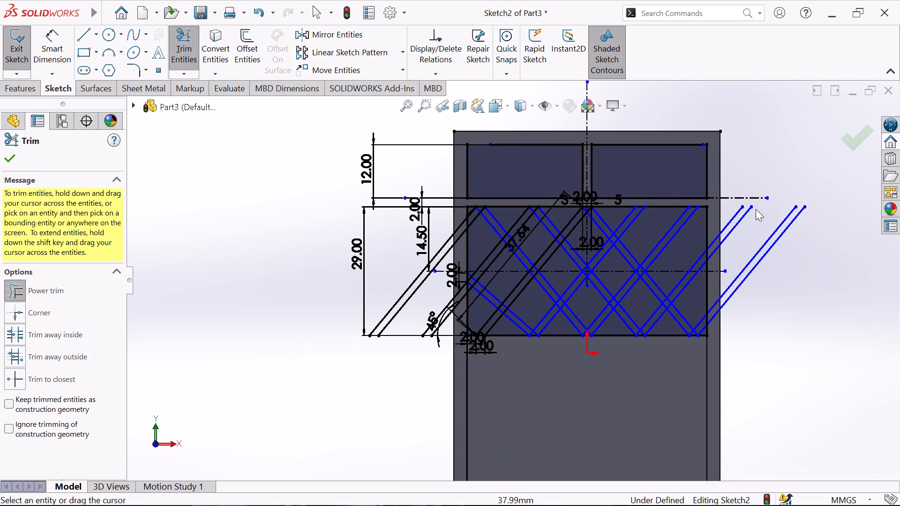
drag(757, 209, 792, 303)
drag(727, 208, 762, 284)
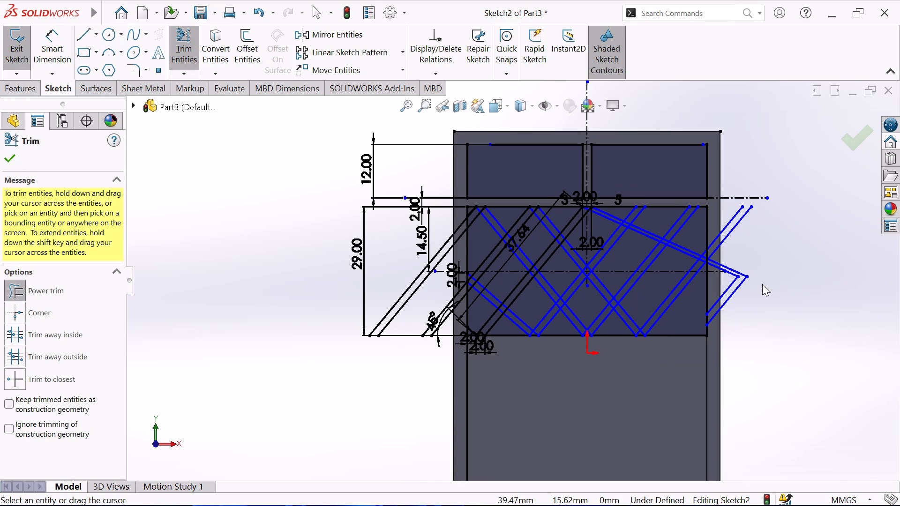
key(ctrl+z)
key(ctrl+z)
Undo the left-side rib edits: the gap dimension, the two short lines, the leftward rib-pair pattern and the earlier parallel lines from the top edge.
key(ctrl+z)
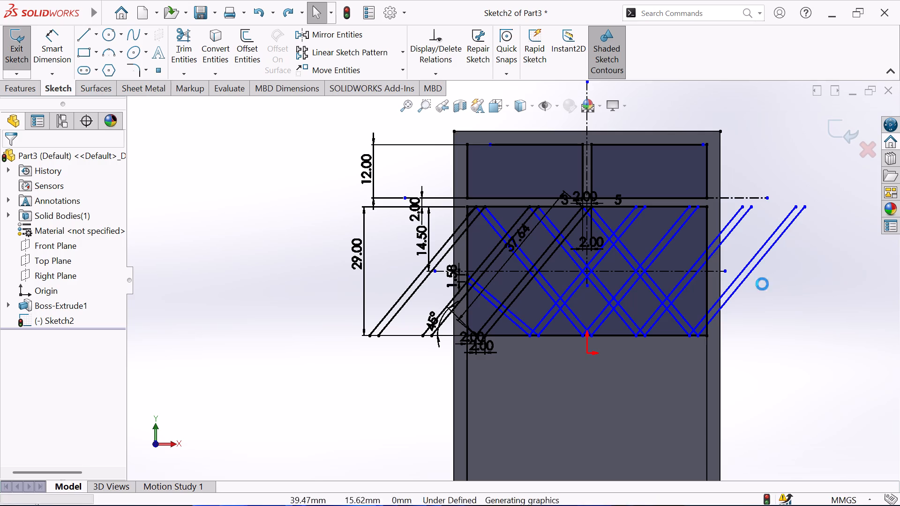
key(ctrl+z)
key(ctrl+z)
key(ctrl+z)
key(ctrl+z)
key(ctrl+z)
key(ctrl+z)
key(ctrl+z)
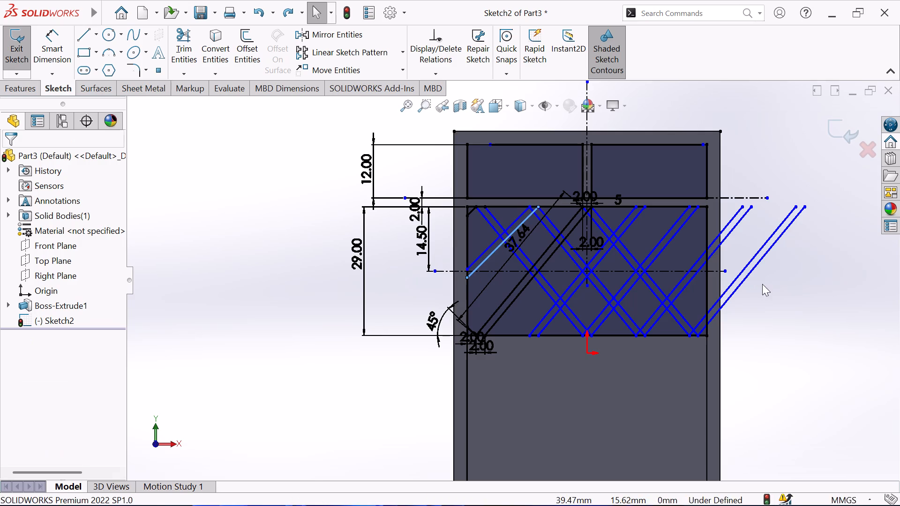
key(ctrl+z)
key(ctrl+z)
key(ctrl+z)
key(ctrl+z)
key(ctrl+z)
key(ctrl+z)
key(ctrl+z)
key(ctrl+z)
key(ctrl+z)
key(ctrl+z)
key(ctrl+z)
key(ctrl+z)
key(ctrl+z)
key(ctrl+z)
key(ctrl+z)
key(ctrl+z)
key(ctrl+z)
key(ctrl+z)
key(ctrl+z)
key(ctrl+z)
key(ctrl+z)
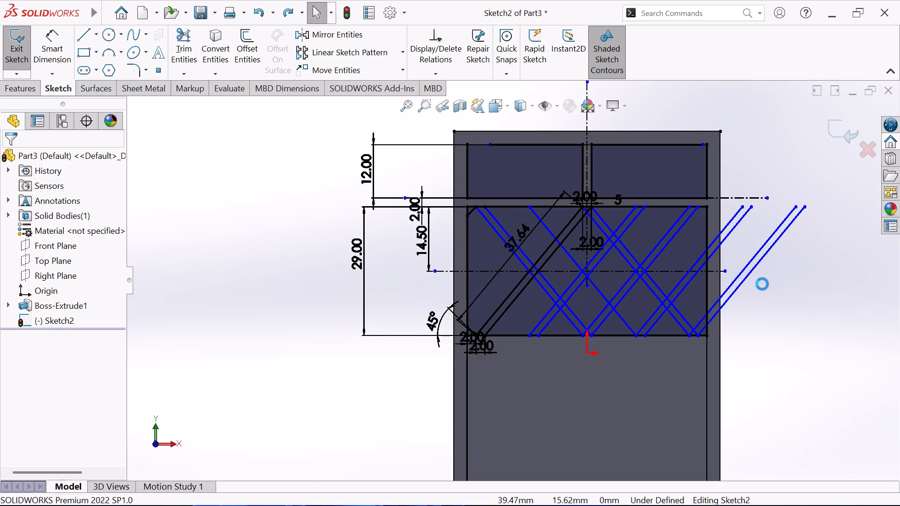
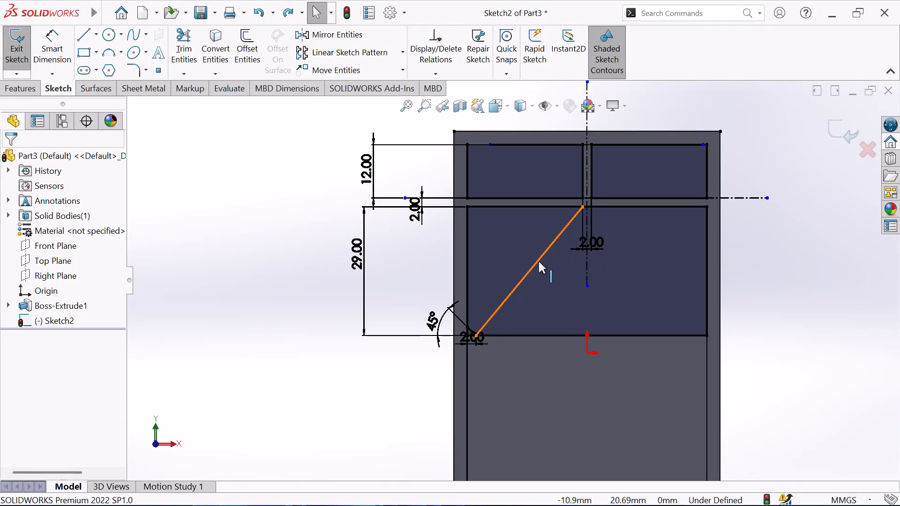
Delete the remaining diagonal line inside the large middle rectangle.
click(539, 261)
key(Delete)
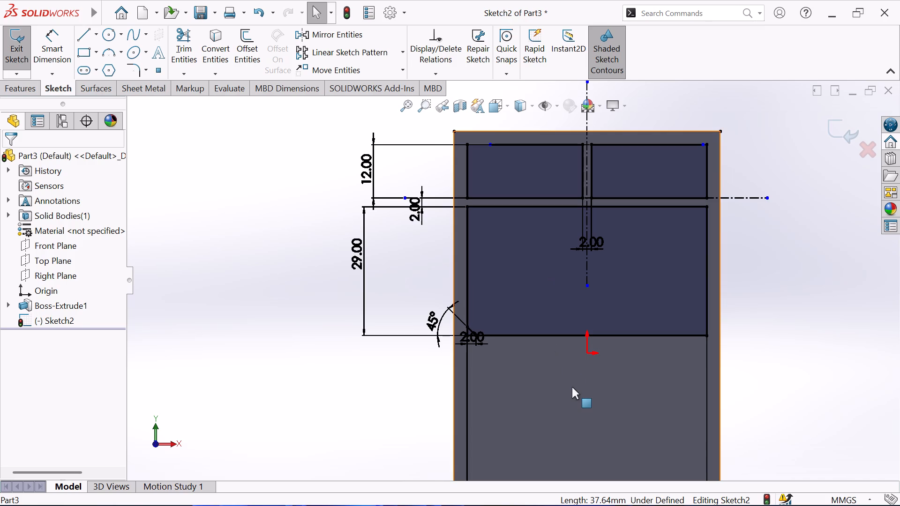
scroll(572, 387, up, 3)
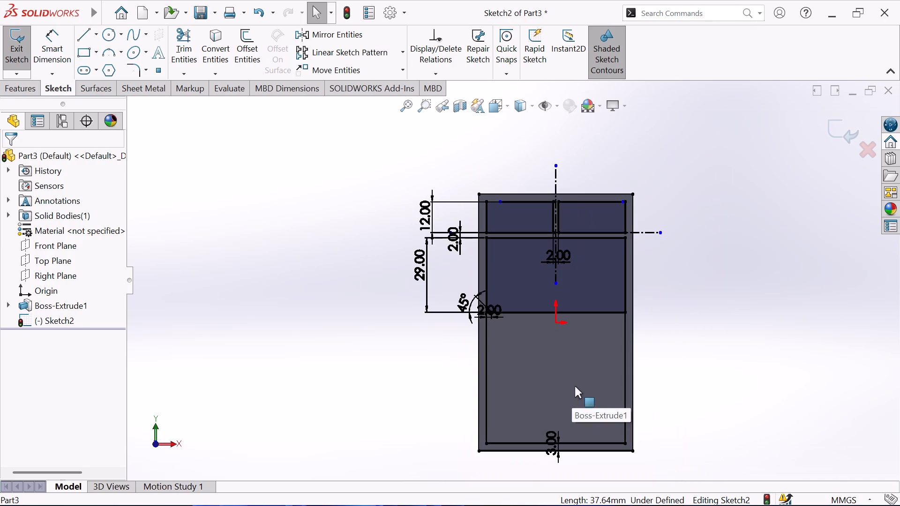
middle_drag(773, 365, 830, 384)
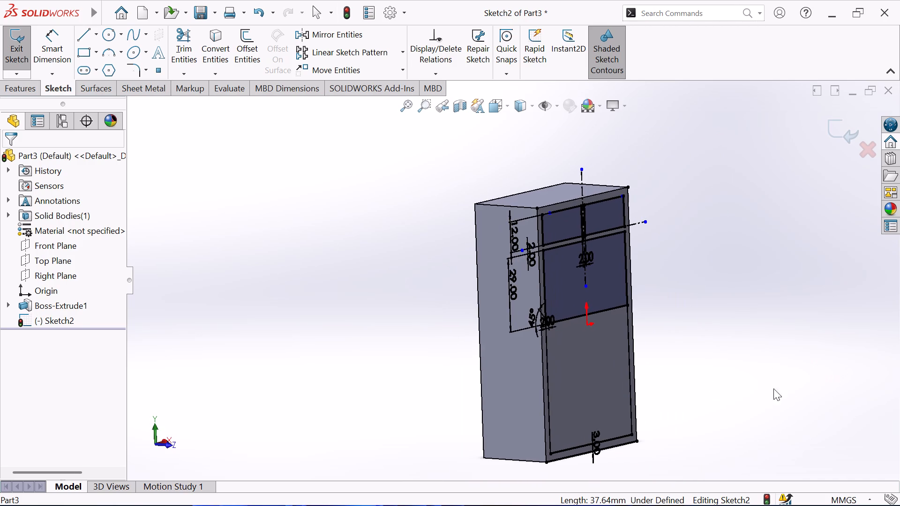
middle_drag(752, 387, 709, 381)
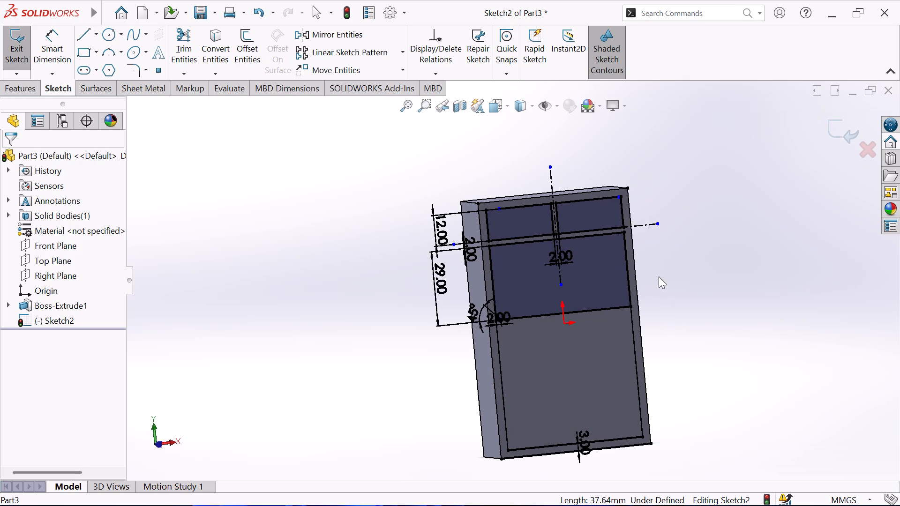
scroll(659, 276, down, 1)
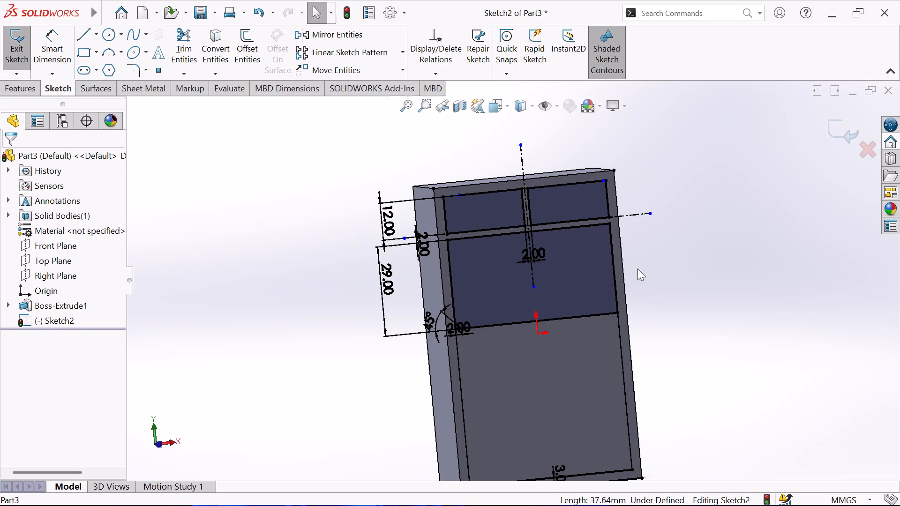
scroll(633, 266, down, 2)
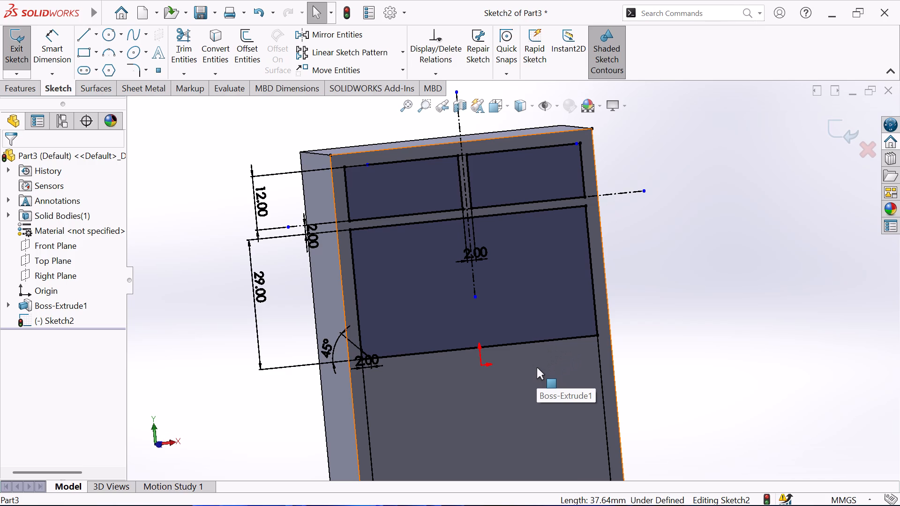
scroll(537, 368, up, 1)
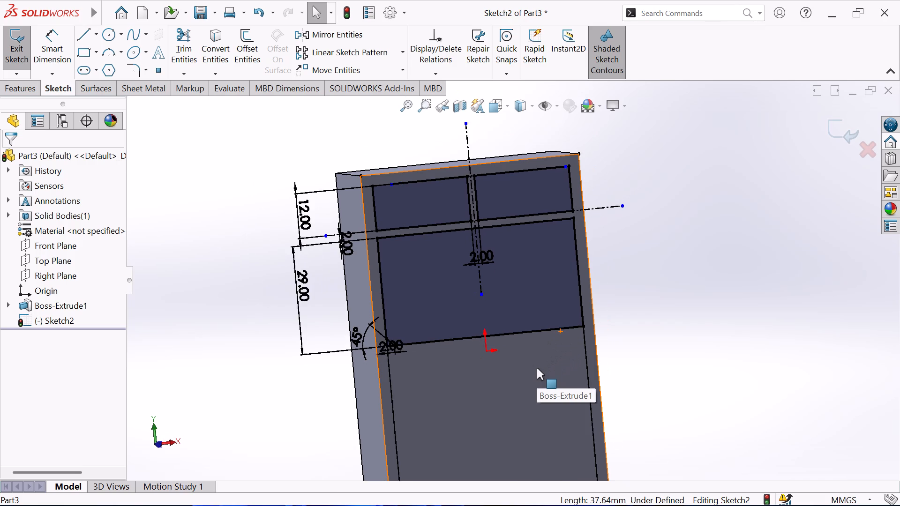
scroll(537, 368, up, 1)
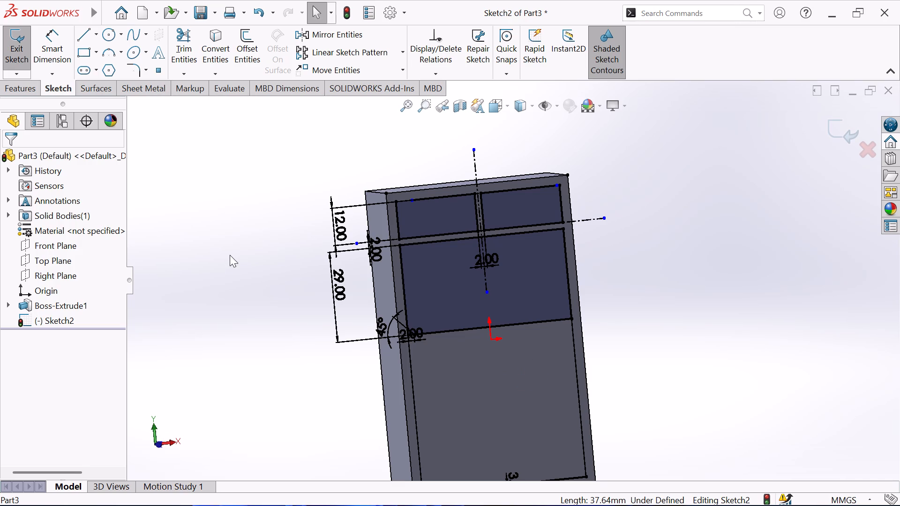
Trim away the bottom, top, right and left edges of the large middle rectangle using Trim to closest.
click(182, 35)
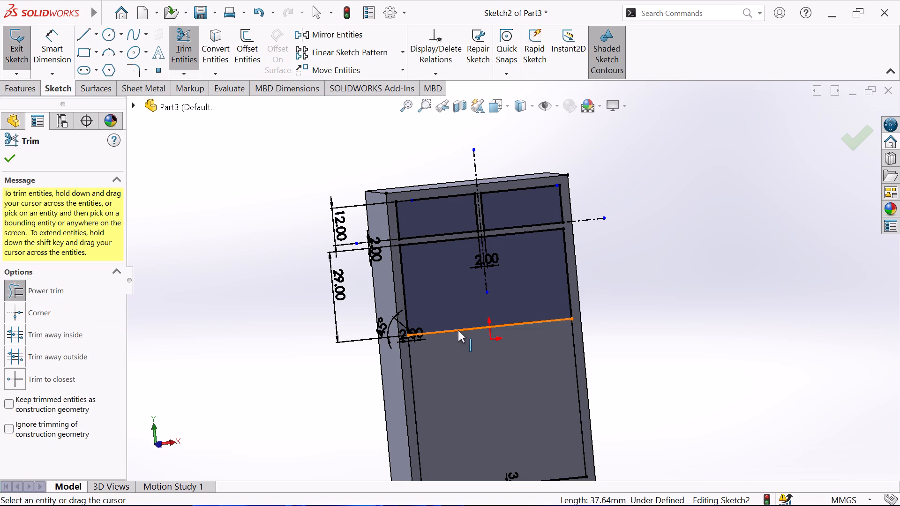
click(458, 330)
click(405, 293)
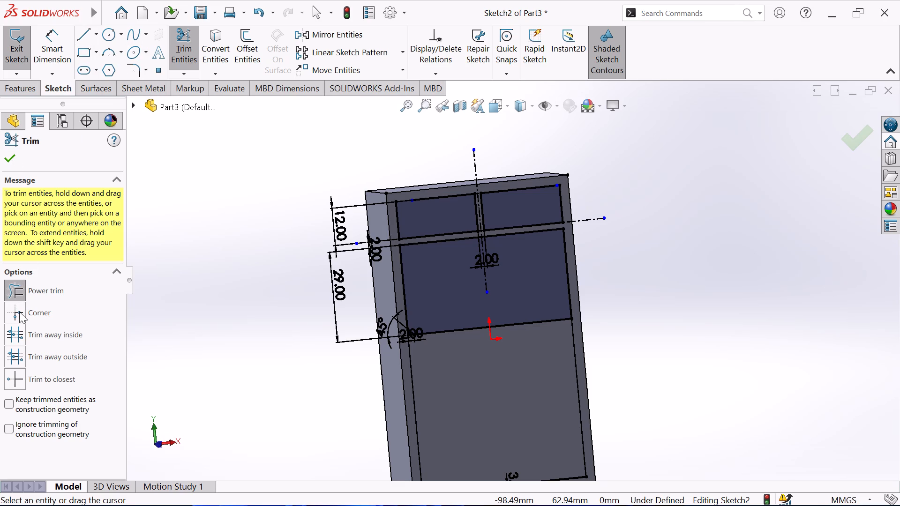
click(24, 332)
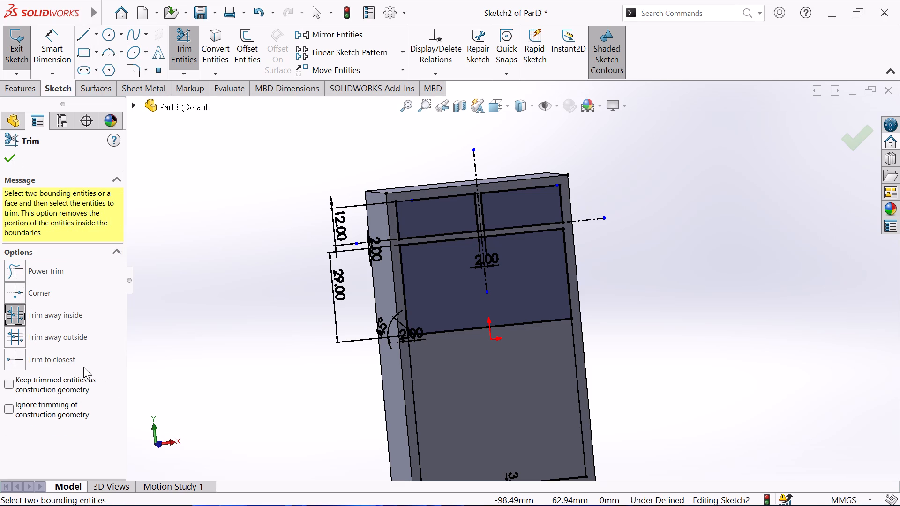
click(57, 362)
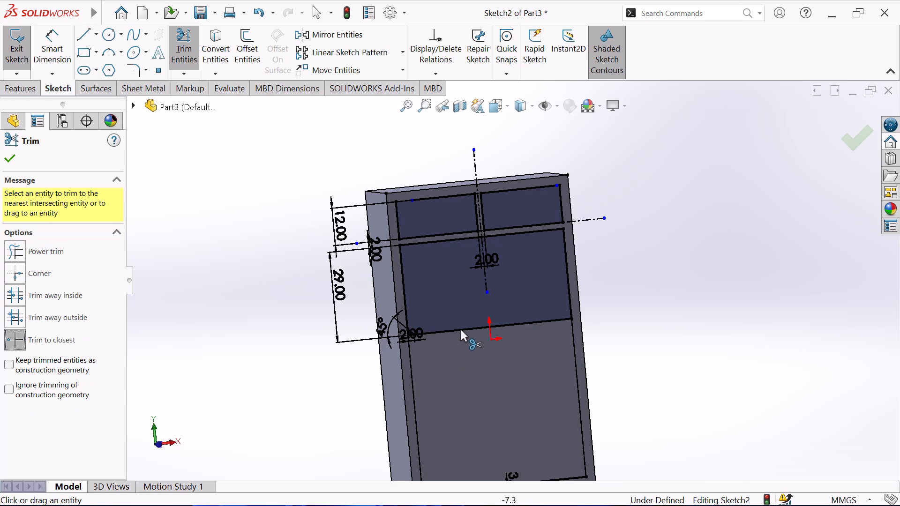
click(458, 329)
click(404, 281)
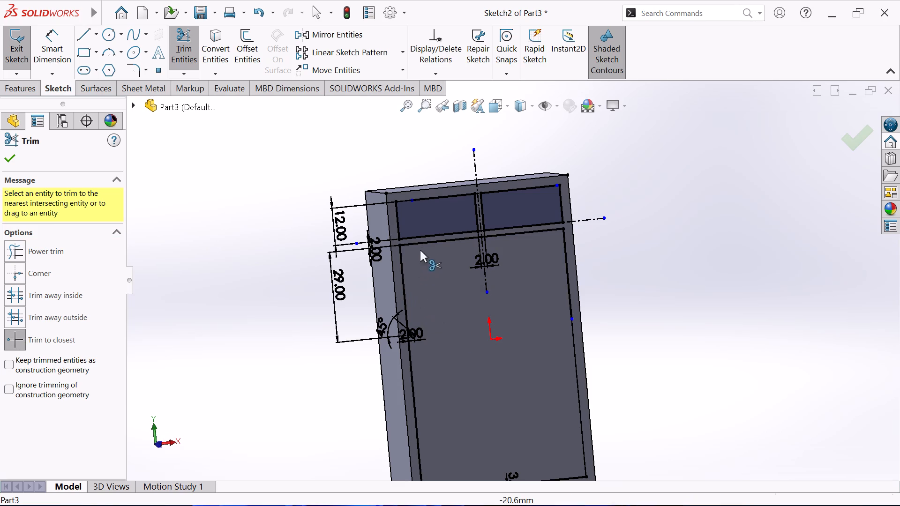
click(424, 243)
click(537, 230)
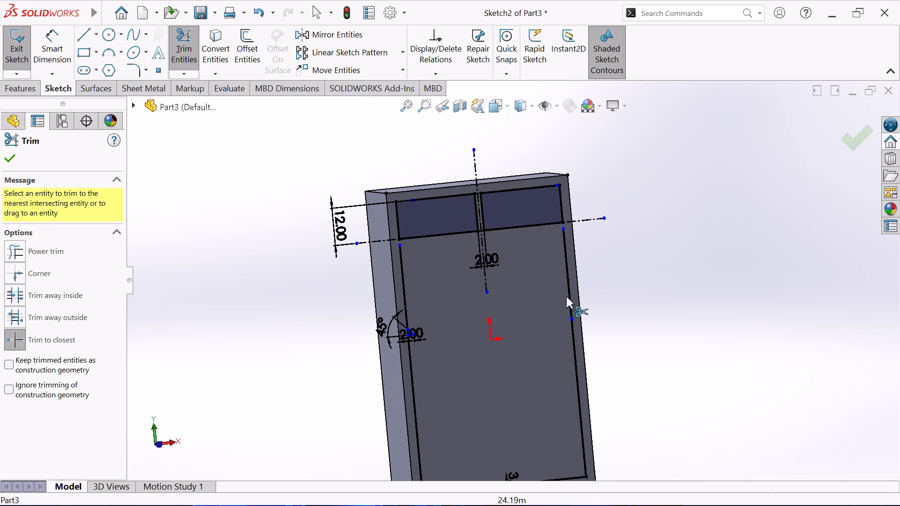
click(567, 281)
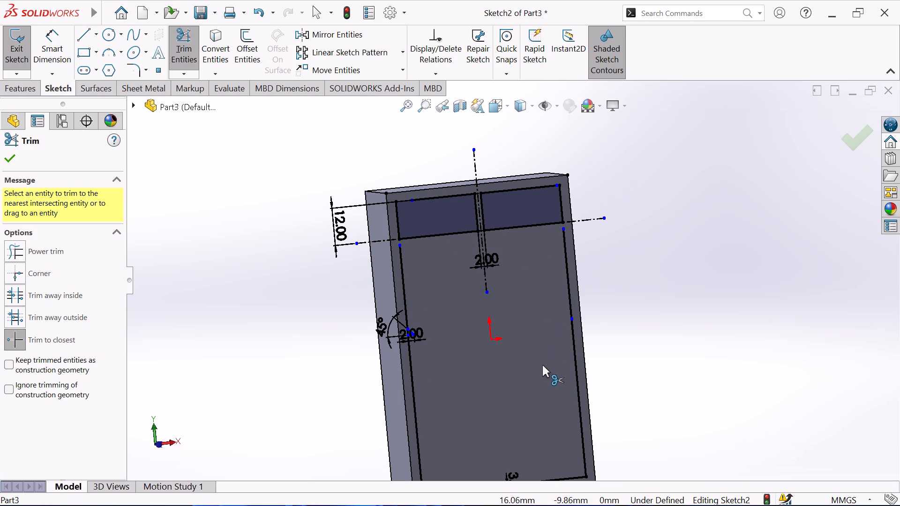
click(401, 275)
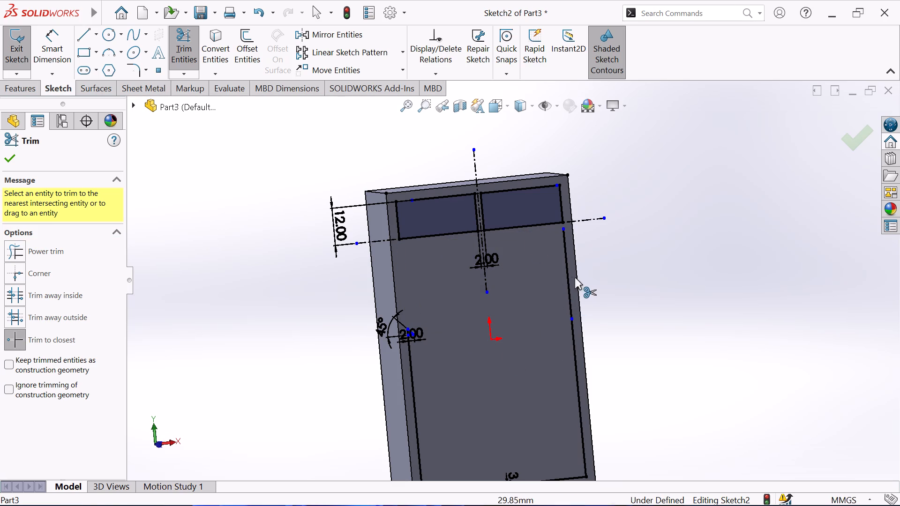
click(569, 273)
scroll(544, 343, up, 3)
key(Escape)
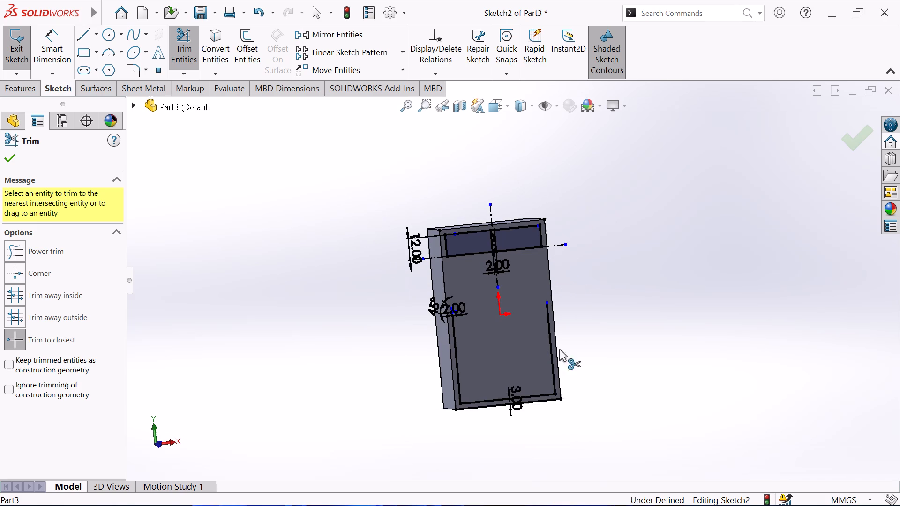
Trim away the lower compartment's left, bottom and right lines and the sketch line along the block's bottom edge.
scroll(468, 342, down, 1)
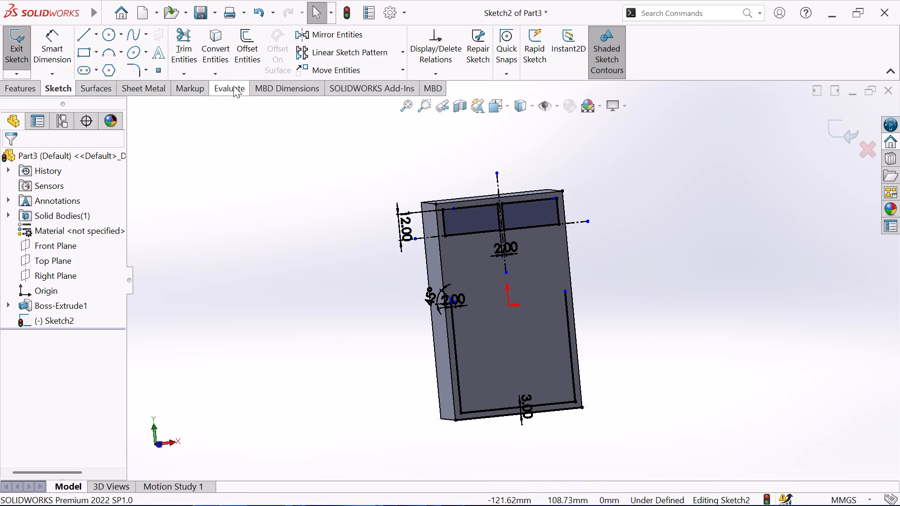
click(189, 47)
click(457, 364)
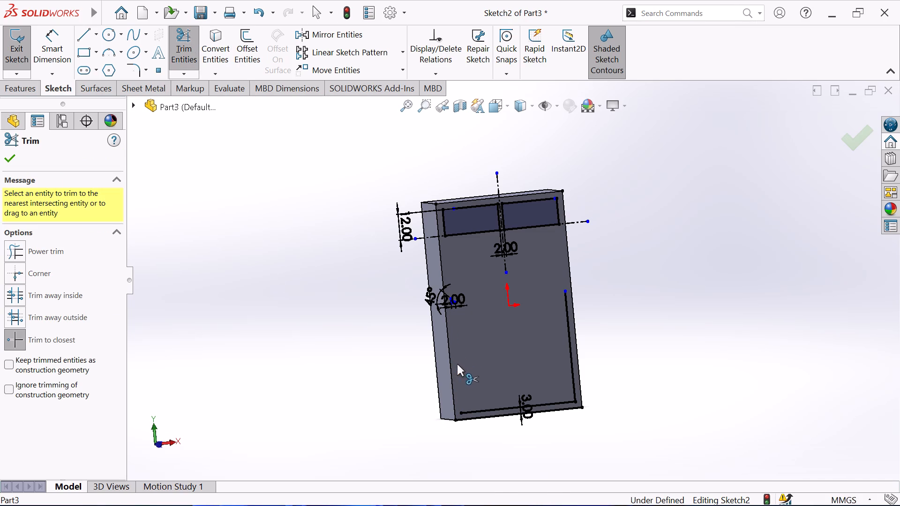
click(506, 407)
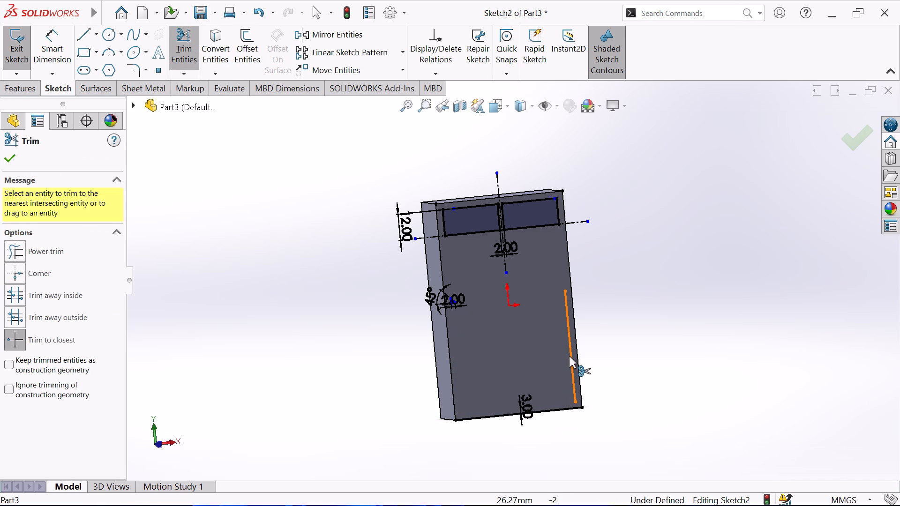
click(569, 356)
click(560, 409)
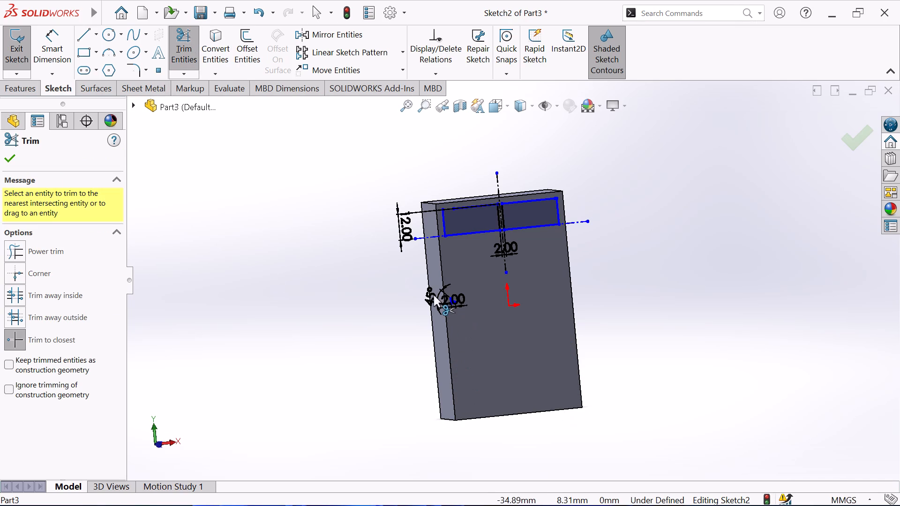
click(450, 298)
click(453, 302)
key(Escape)
Delete the leftover rib dimensions (2.00 and 45°) and the two short rib lines near the block's left side.
scroll(457, 309, down, 3)
click(465, 297)
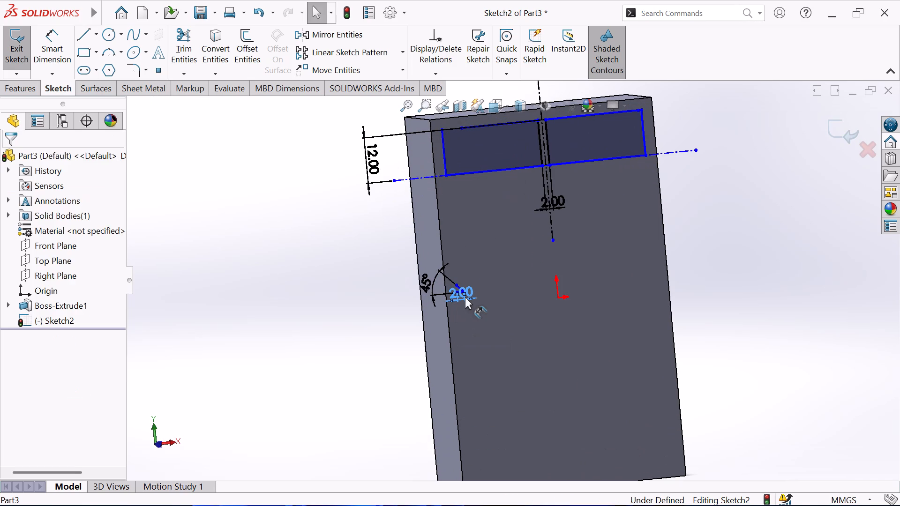
key(Delete)
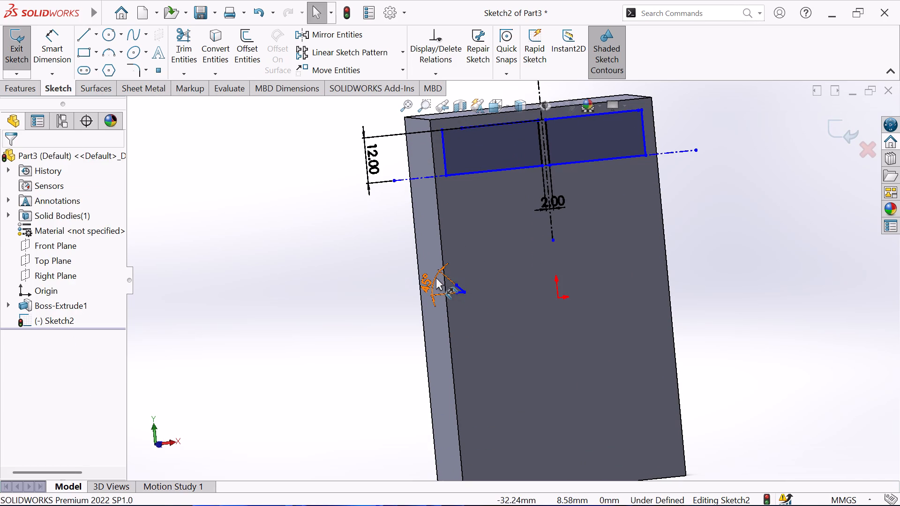
click(436, 277)
key(Delete)
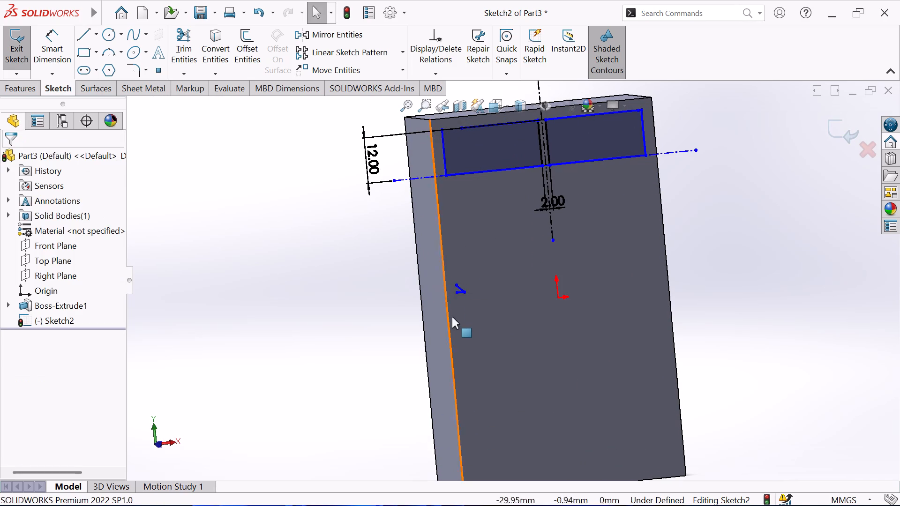
click(461, 290)
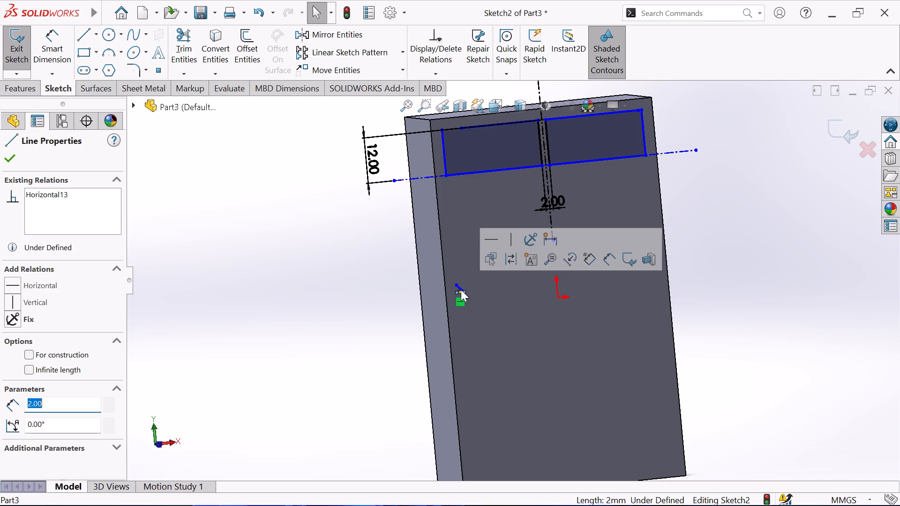
key(Delete)
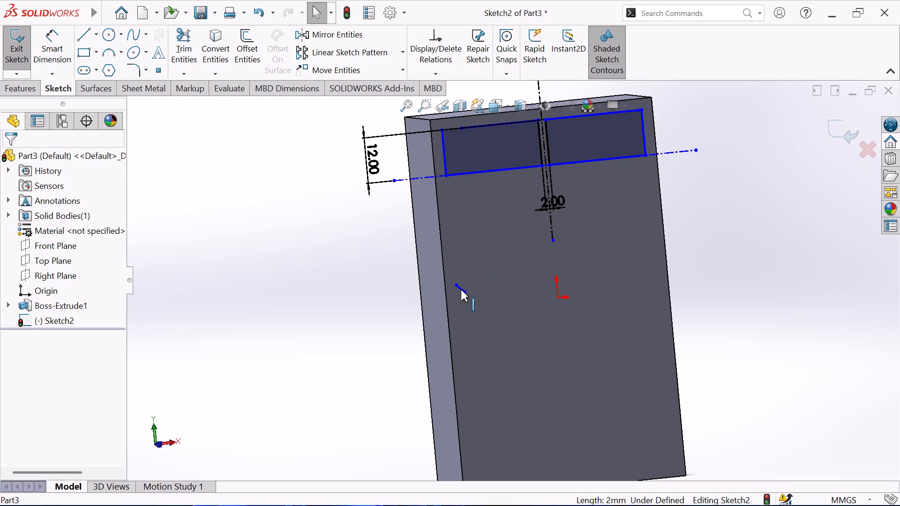
click(463, 289)
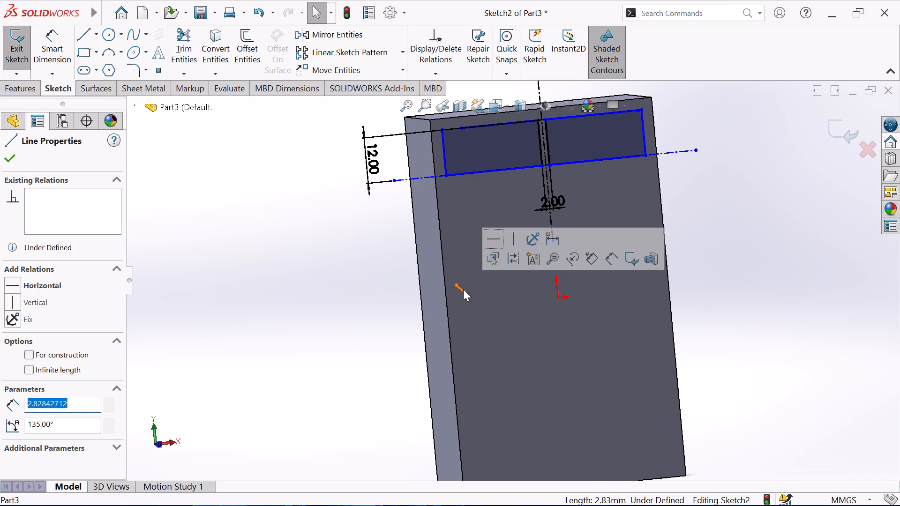
key(Delete)
key(Escape)
Cut-extrude the two upper compartment regions through the full depth of the block.
scroll(480, 274, up, 3)
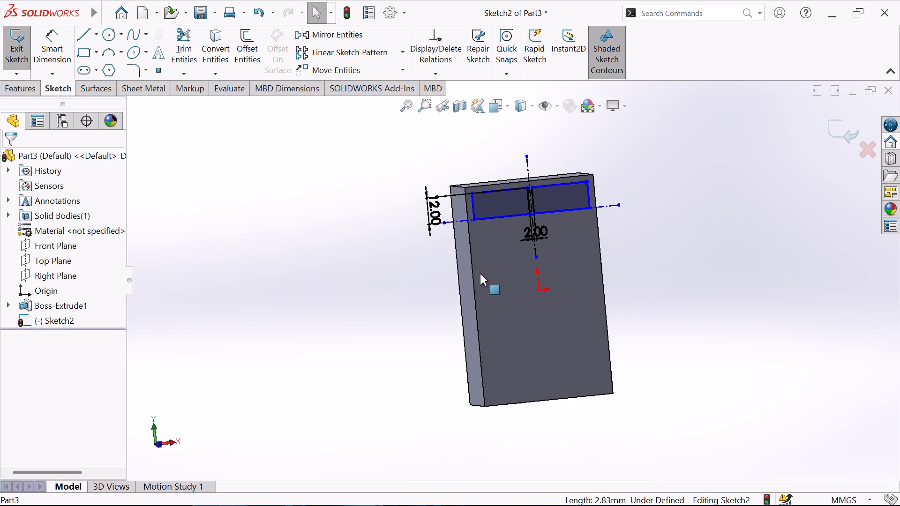
middle_drag(382, 284, 383, 306)
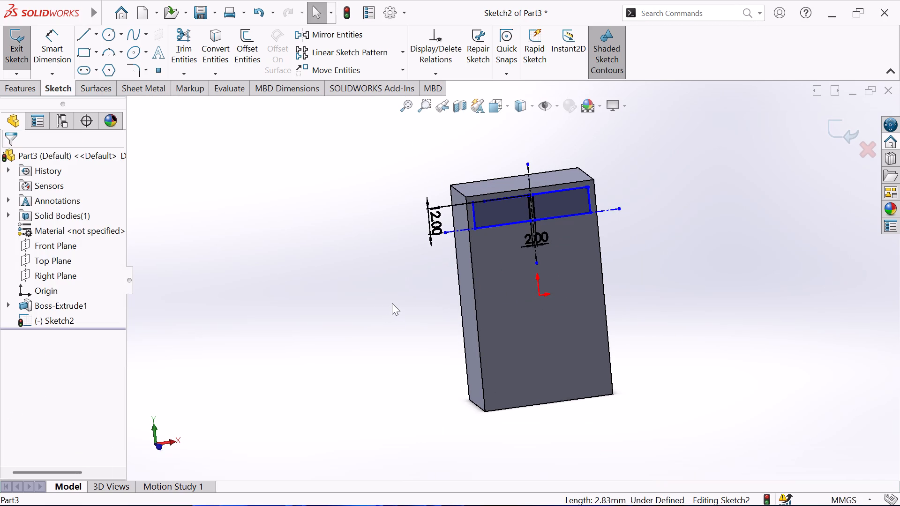
click(21, 84)
click(190, 30)
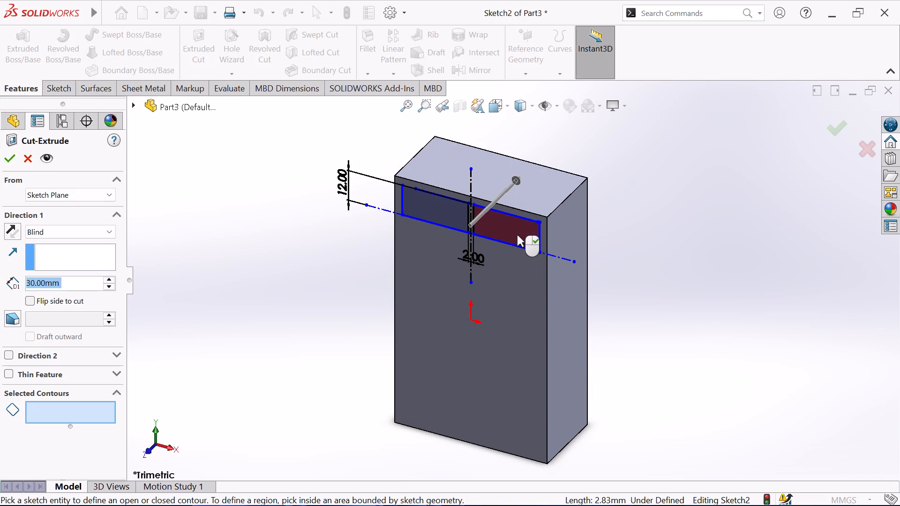
click(517, 235)
click(427, 212)
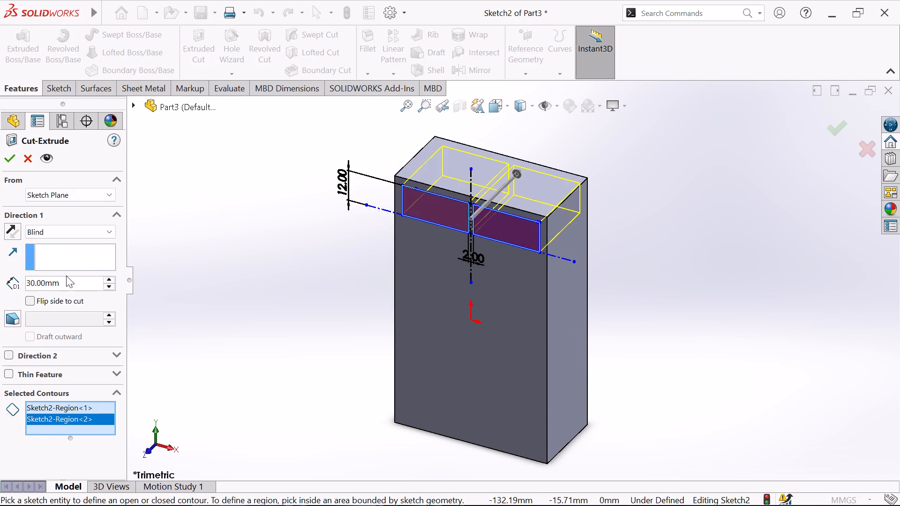
click(111, 225)
click(94, 256)
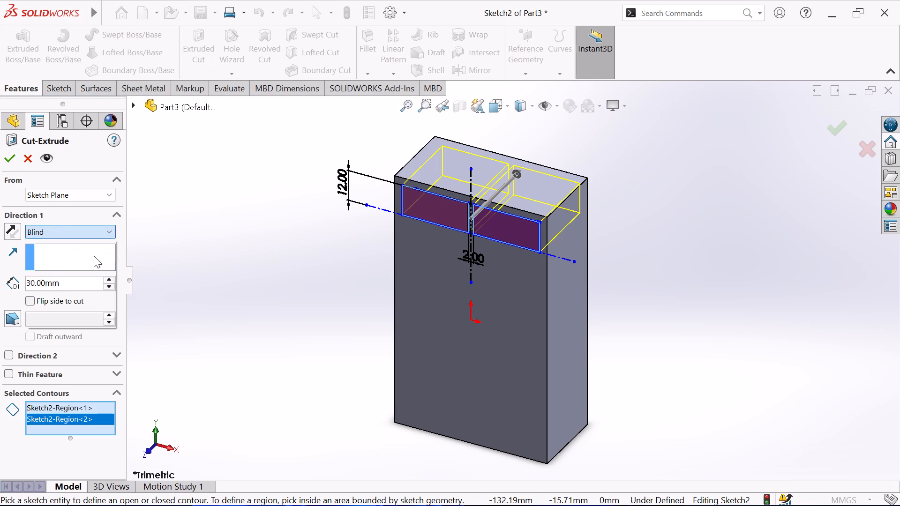
click(7, 162)
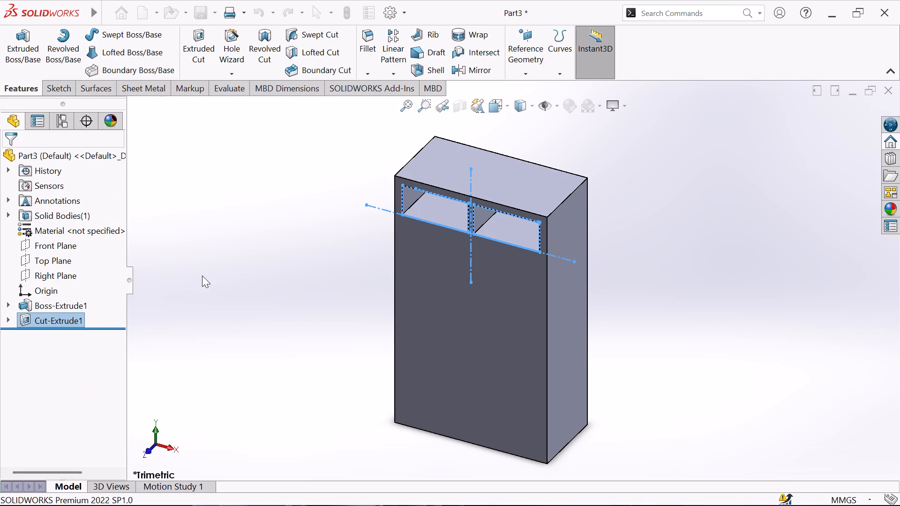
key(Escape)
scroll(234, 277, up, 2)
middle_drag(267, 270, 300, 242)
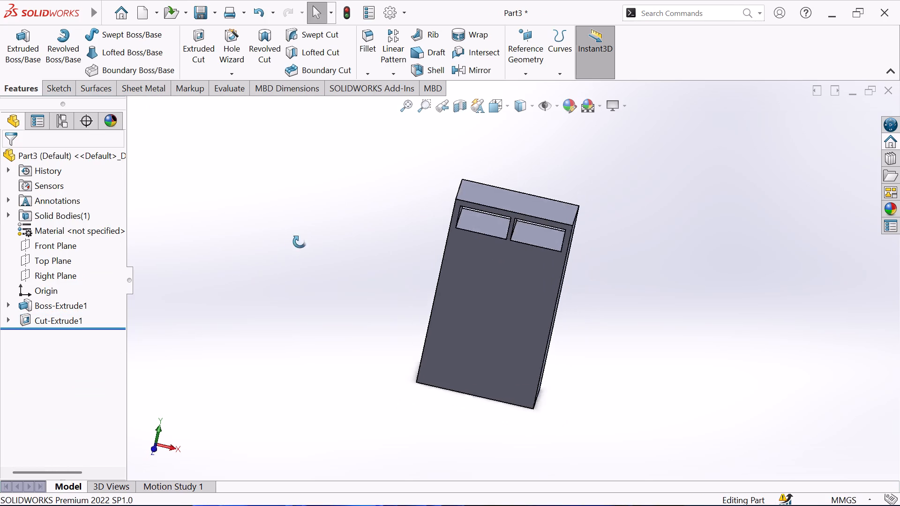
On the block's front face, sketch a corner rectangle about 60 x 45 mm from the lower-left corner to the right edge.
middle_drag(300, 242, 311, 218)
click(478, 333)
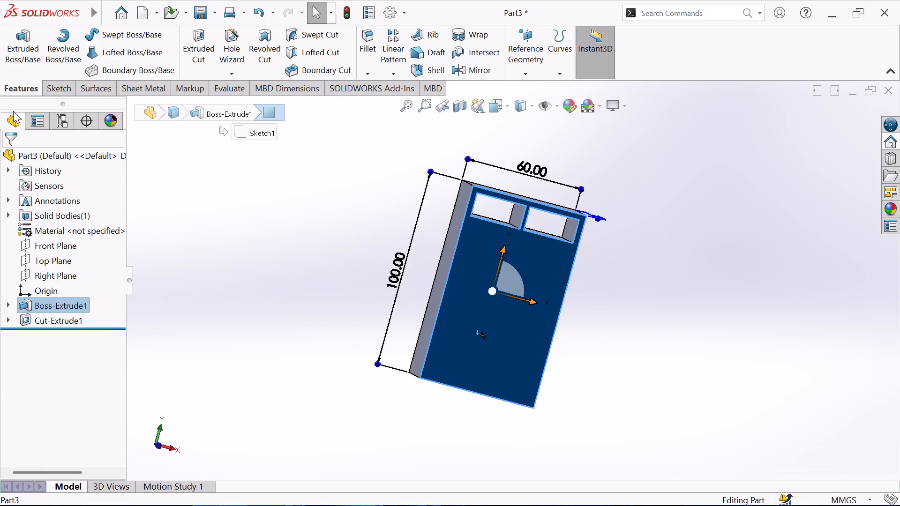
click(72, 94)
click(26, 34)
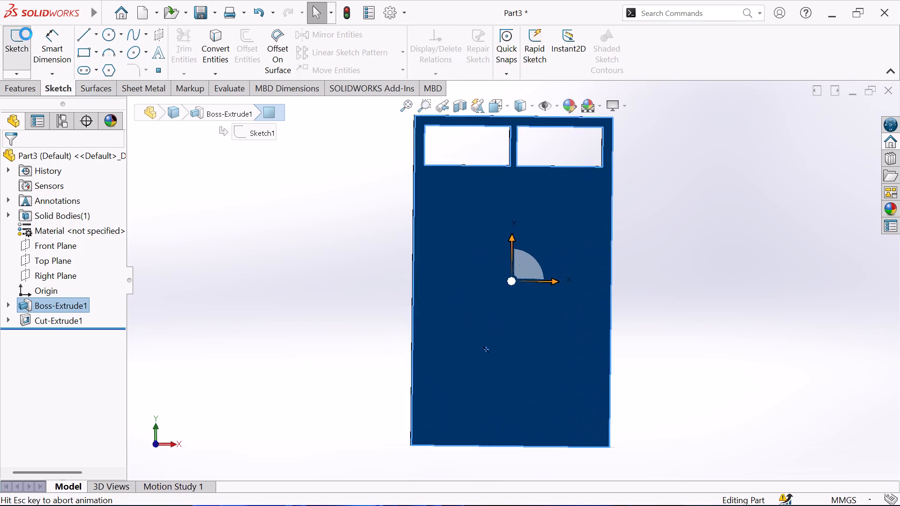
click(84, 53)
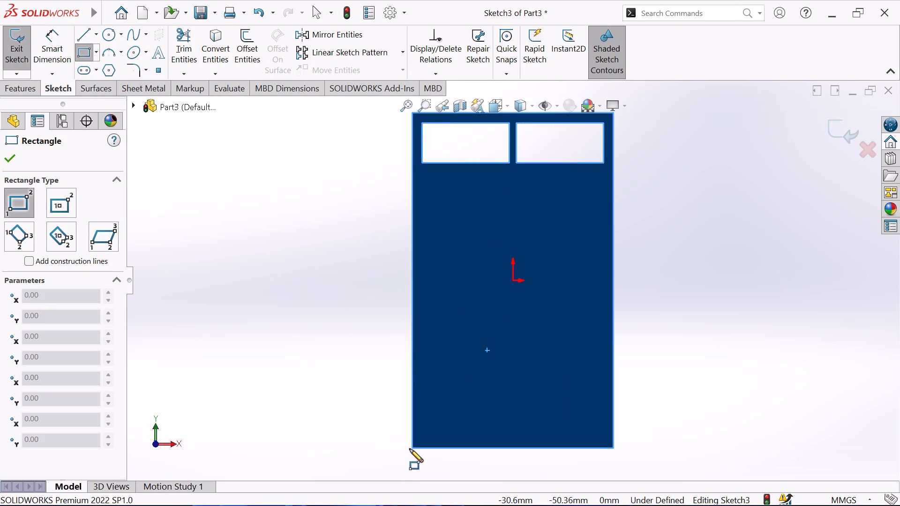
click(412, 446)
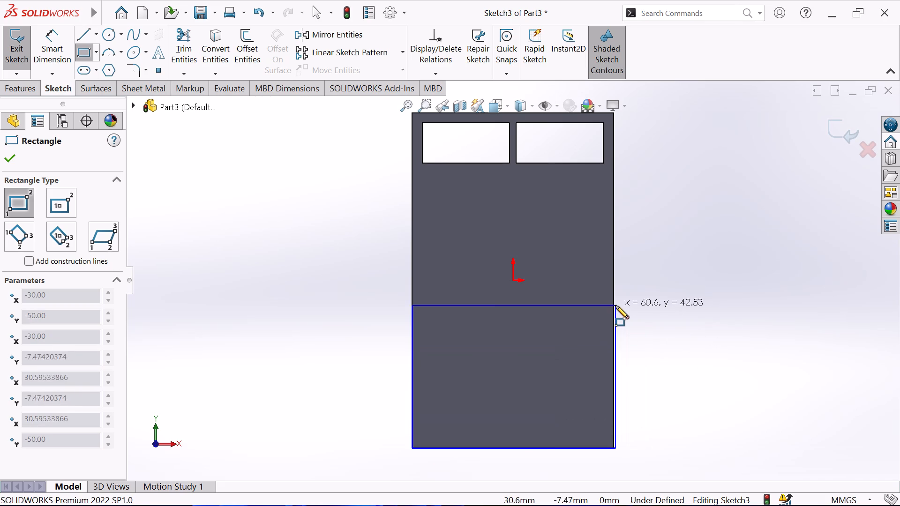
click(614, 297)
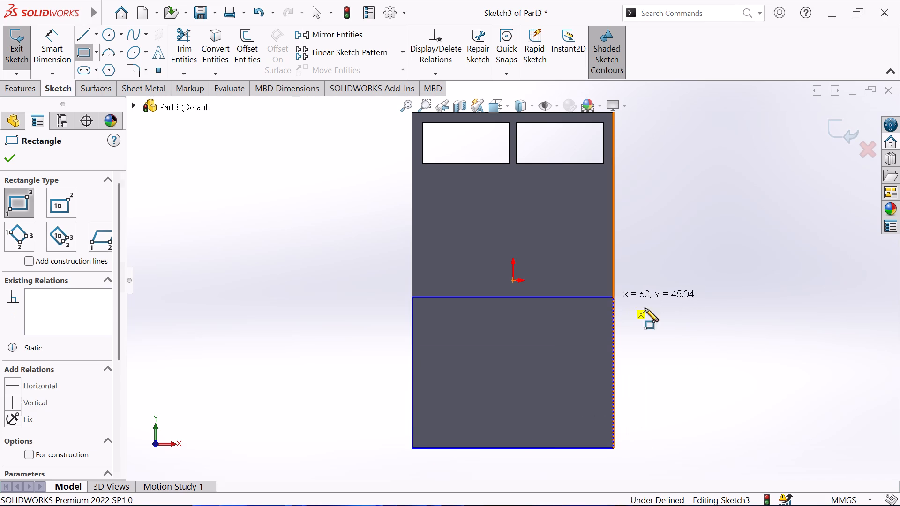
right_click(687, 315)
click(726, 329)
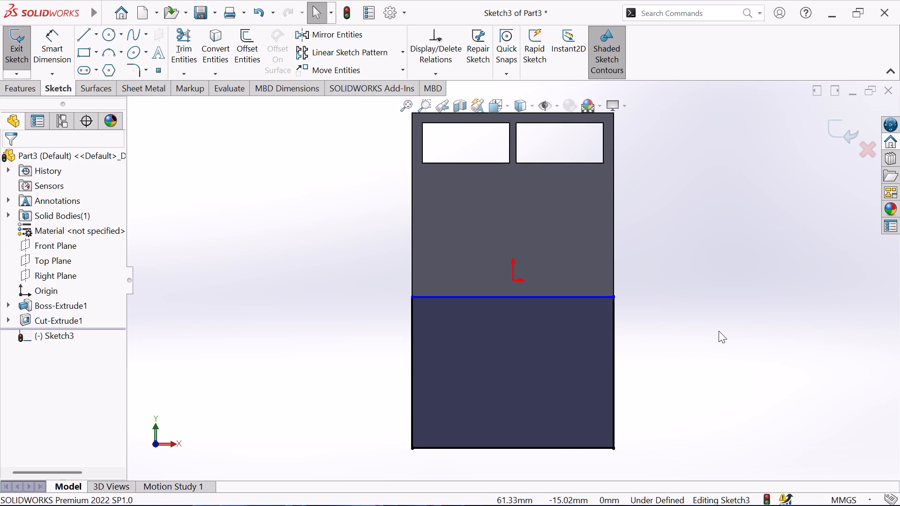
Dimension the rectangle's left side and set its height to 57 mm.
click(50, 45)
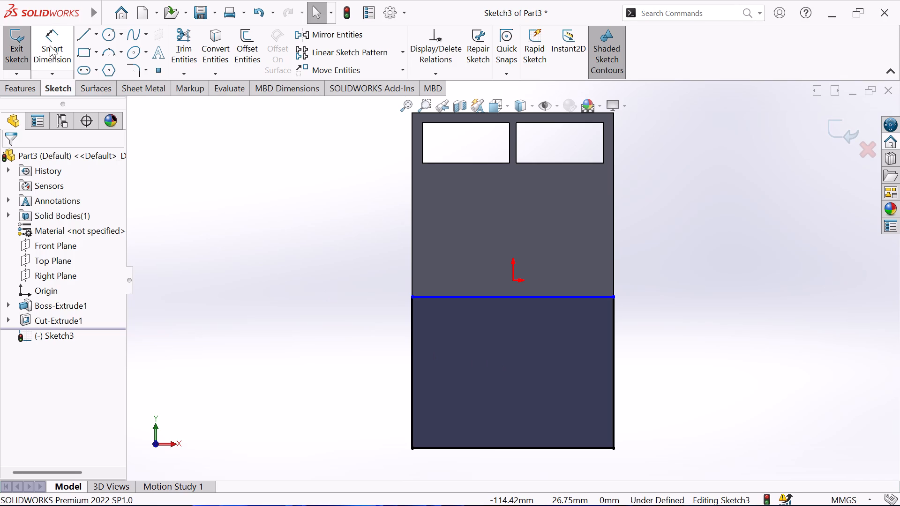
click(412, 376)
click(374, 376)
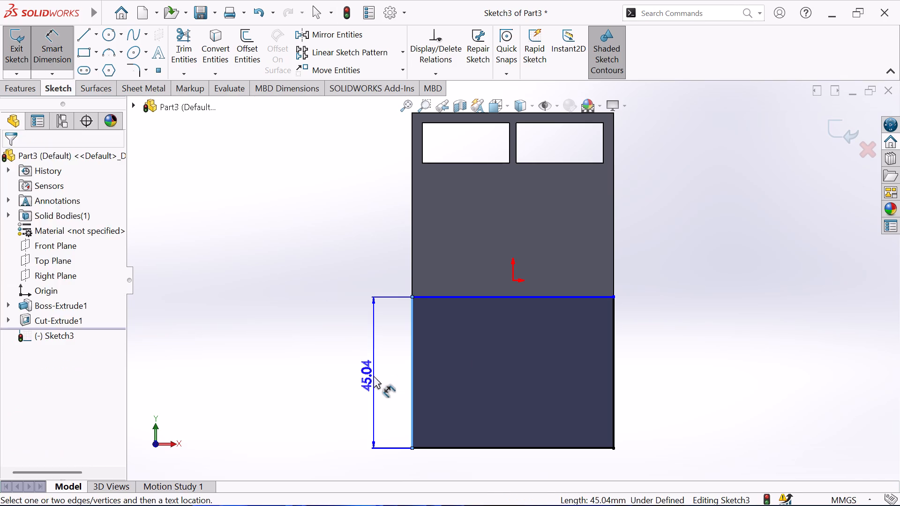
text(57)
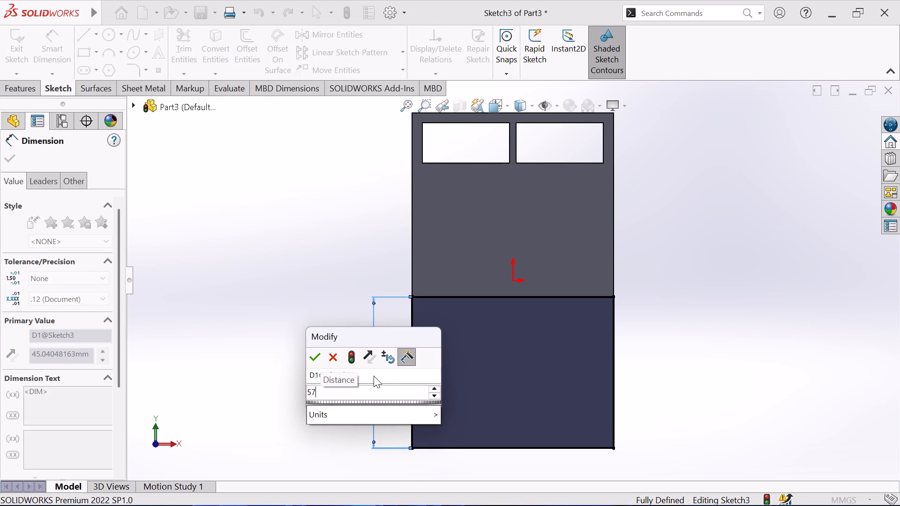
key(Return)
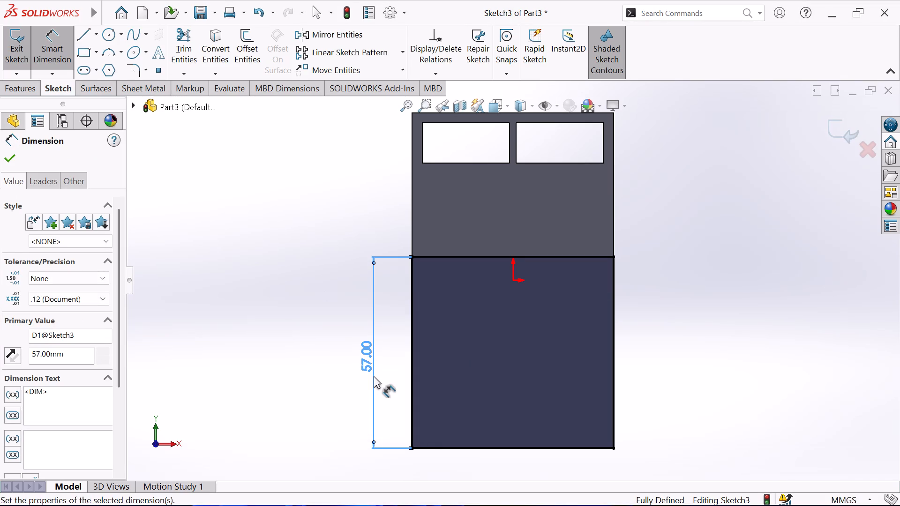
scroll(374, 376, up, 1)
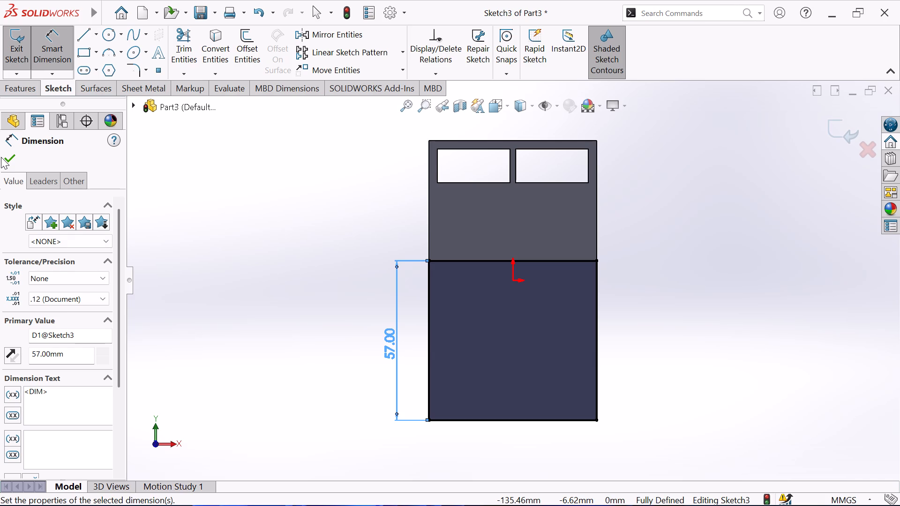
click(1, 157)
click(11, 156)
Extrude the rectangle as a blind boss 20 mm outward from the block's front face, merged with the body.
scroll(243, 273, up, 1)
middle_drag(250, 274, 320, 310)
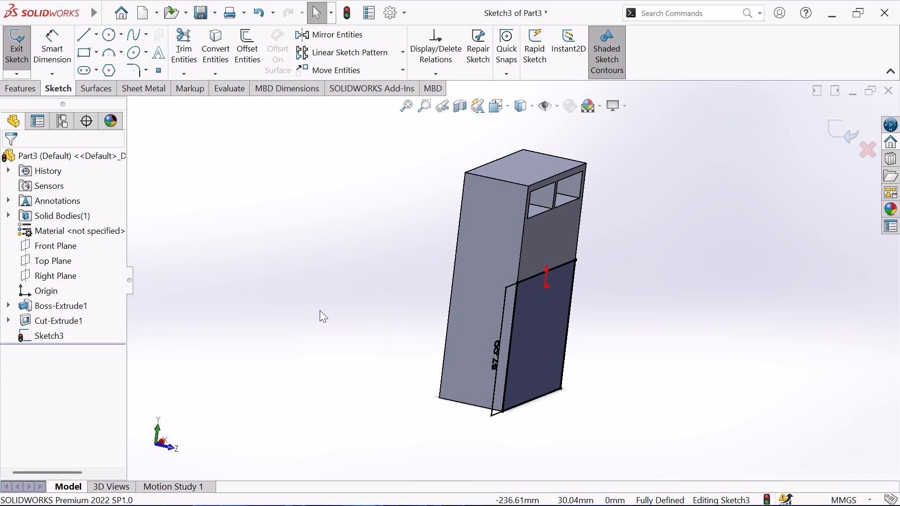
click(17, 90)
click(26, 53)
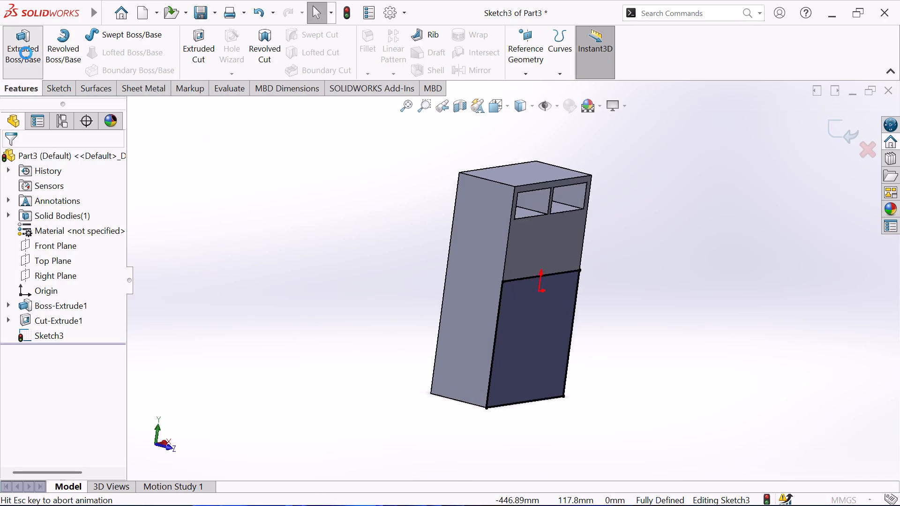
middle_drag(241, 284, 247, 287)
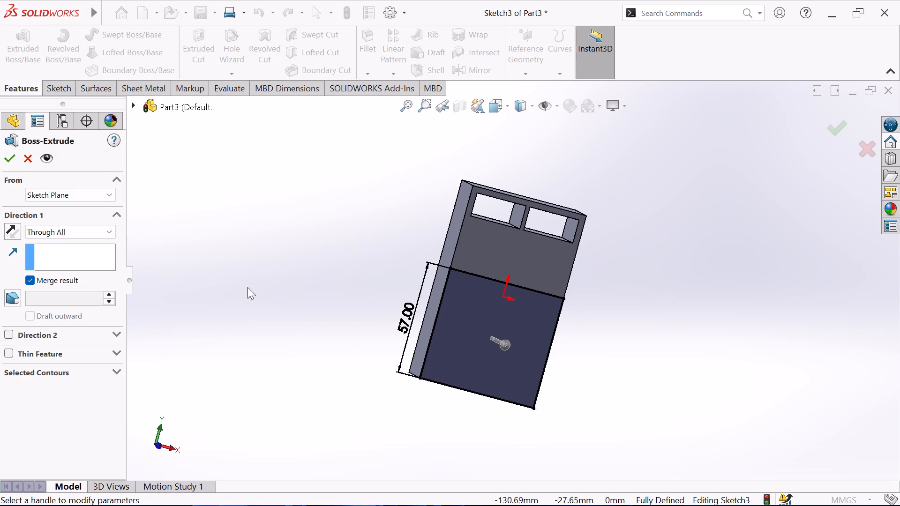
middle_drag(247, 287, 298, 309)
click(111, 229)
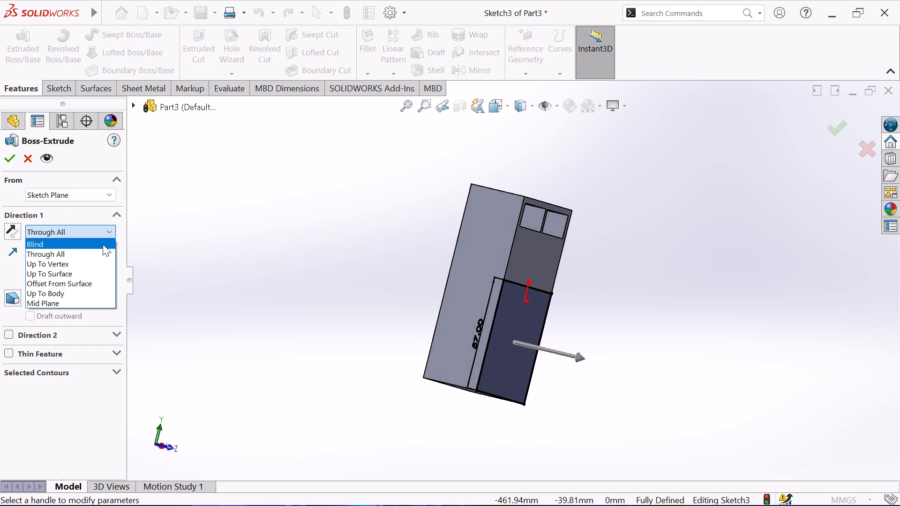
click(103, 244)
click(110, 288)
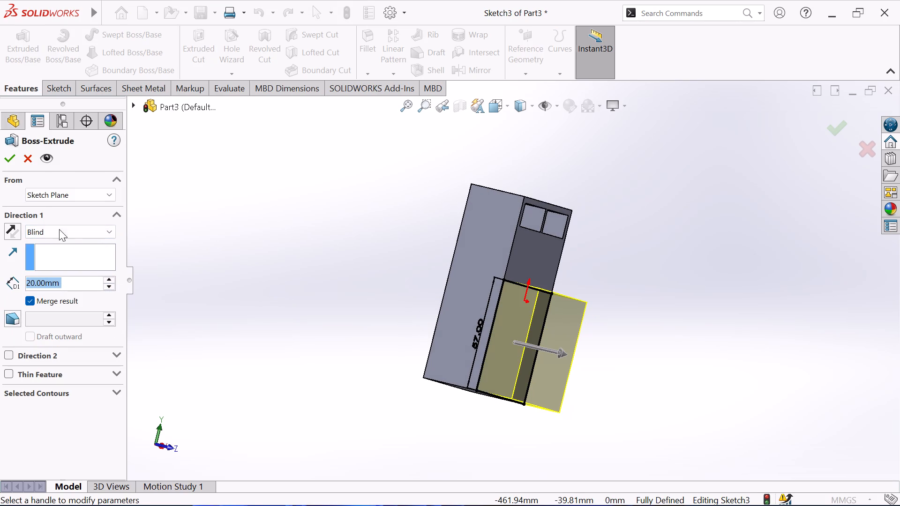
click(13, 162)
key(grave)
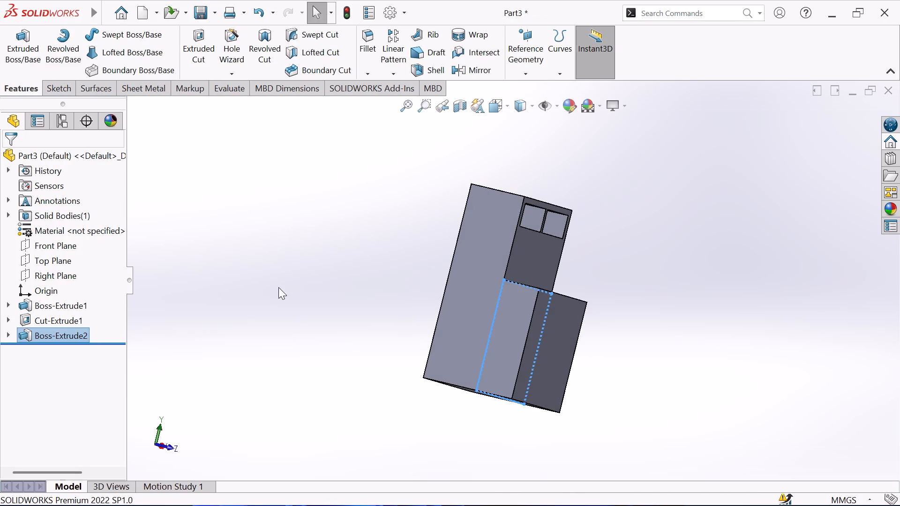
key(Escape)
Start a sketch on the new boss's front face and draw a vertical centerline through the origin, extending past the bottom edge.
middle_drag(317, 303, 276, 294)
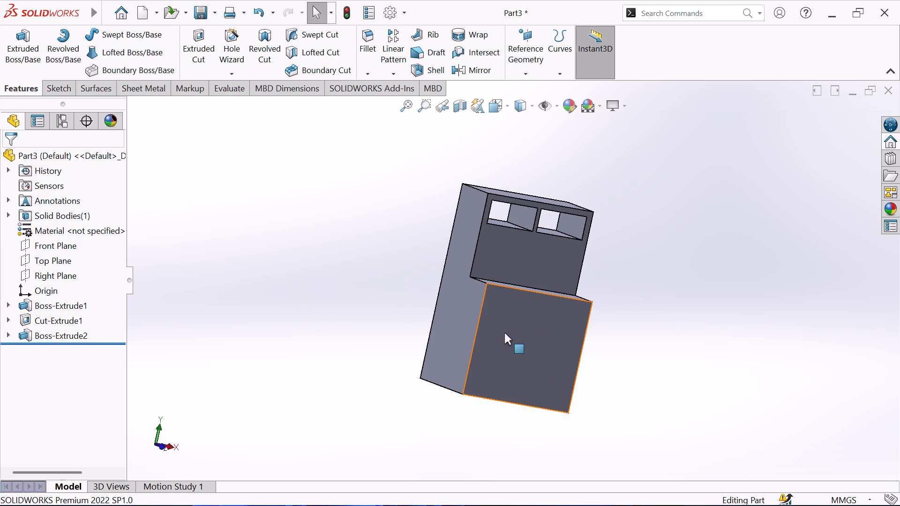
click(516, 338)
click(62, 90)
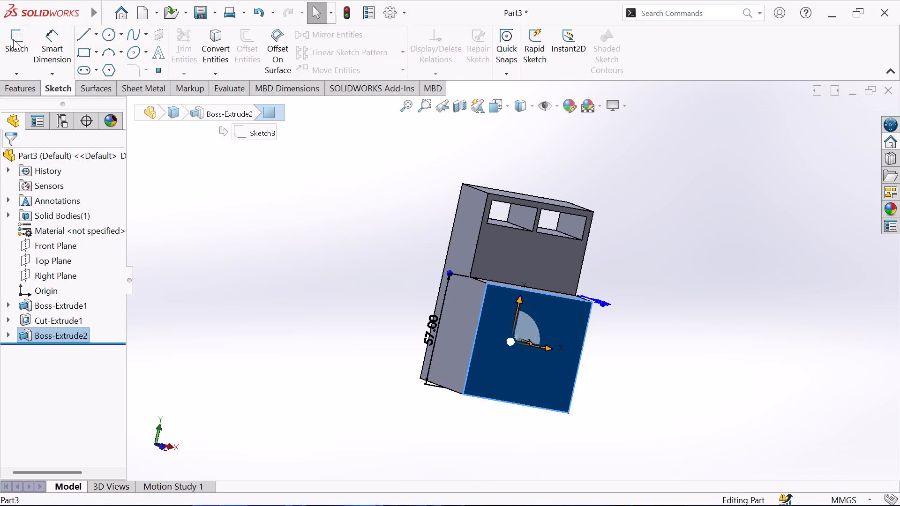
click(13, 39)
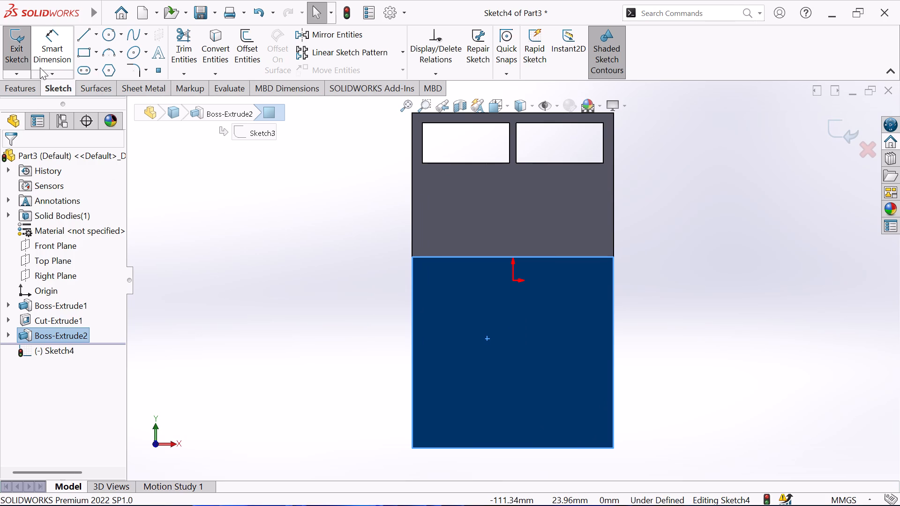
click(94, 30)
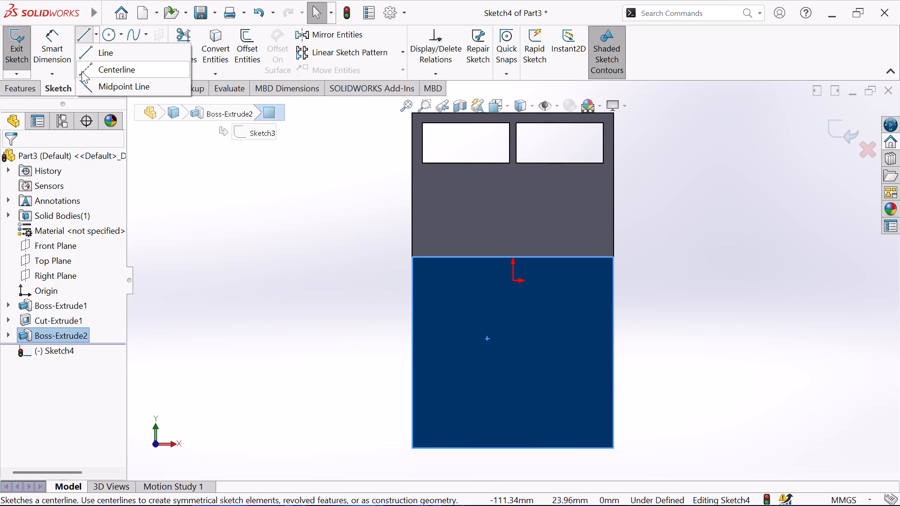
click(82, 71)
click(510, 217)
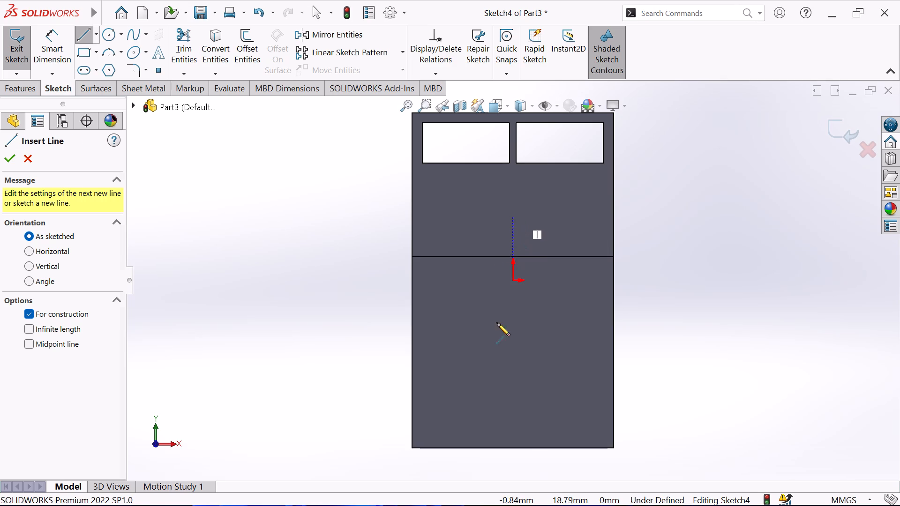
click(515, 469)
right_click(530, 467)
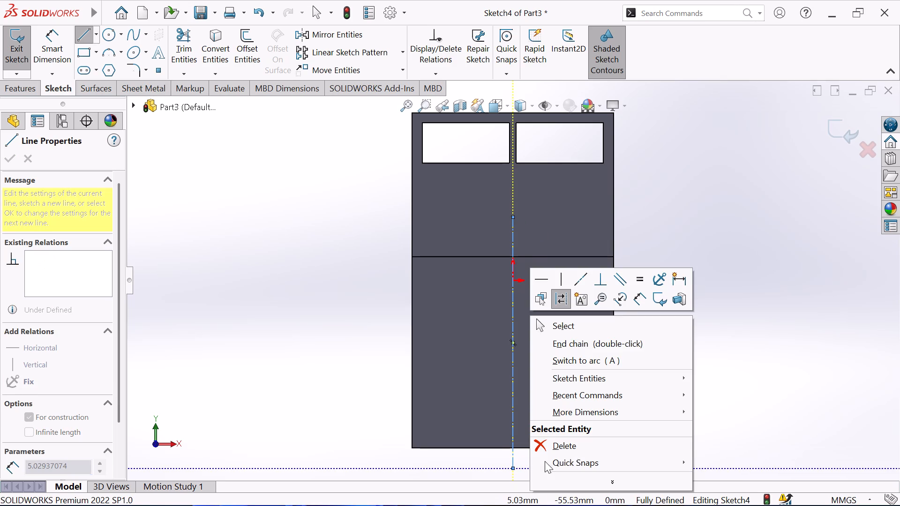
click(570, 326)
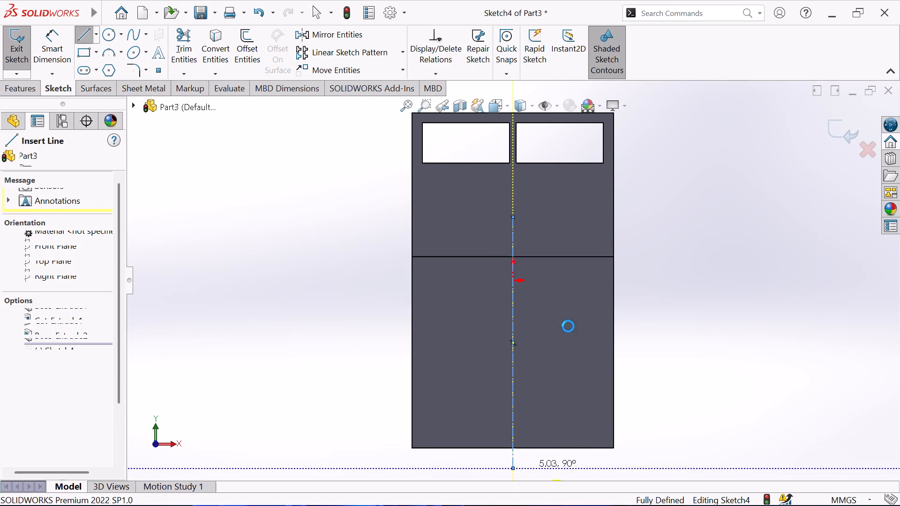
Draw a vertical centerline about 81 mm long downward from the upper-left compartment's lower-left corner.
click(81, 50)
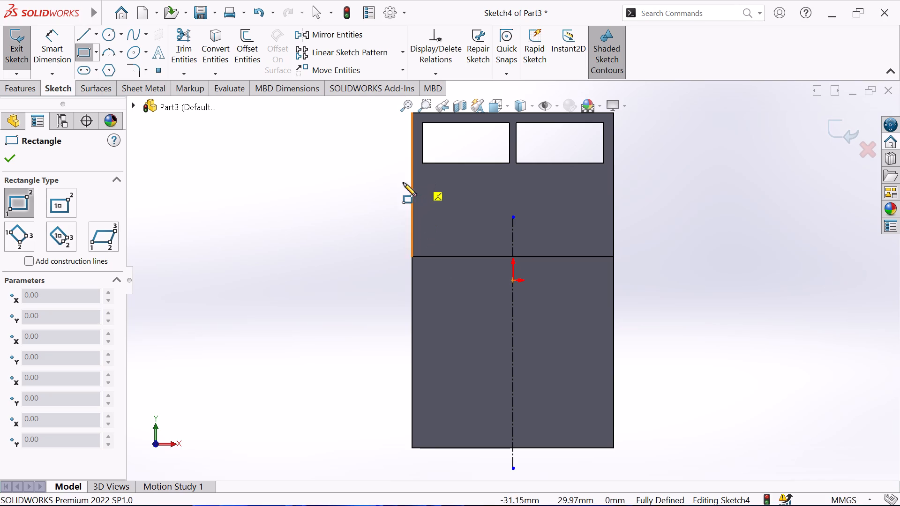
key(Escape)
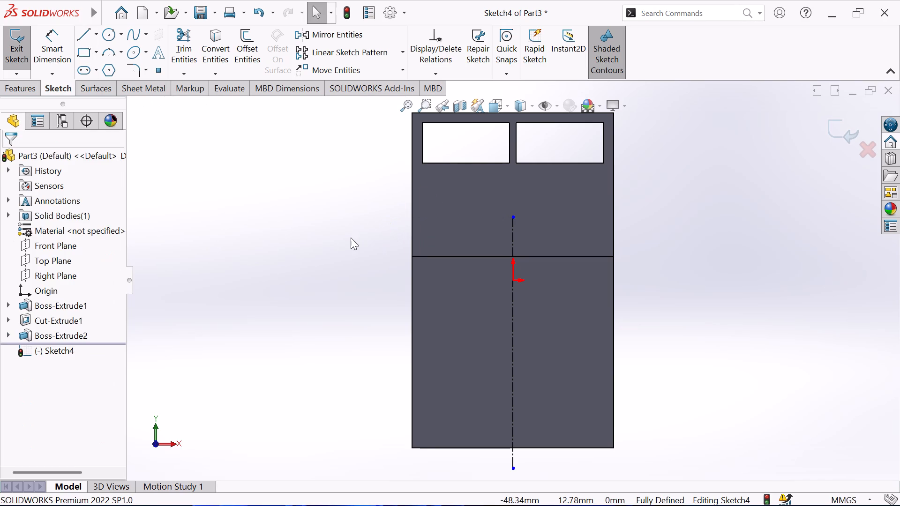
click(96, 32)
click(87, 68)
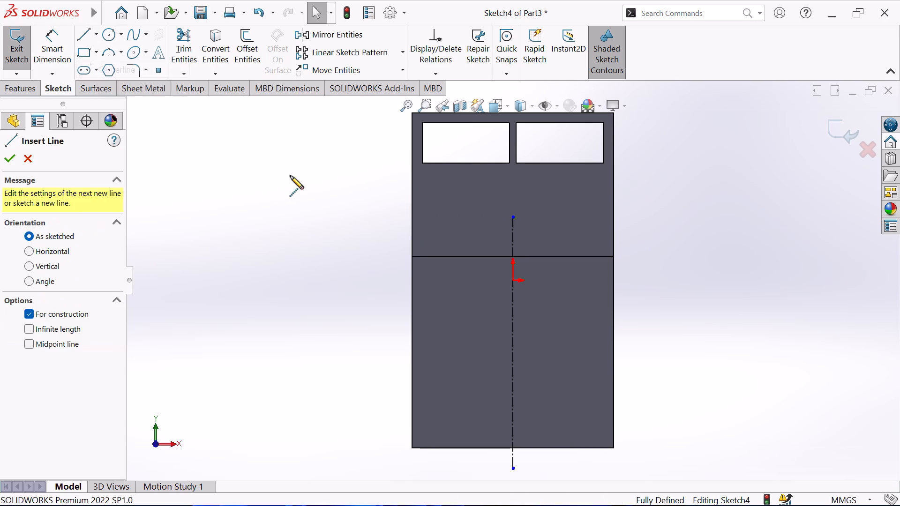
click(424, 164)
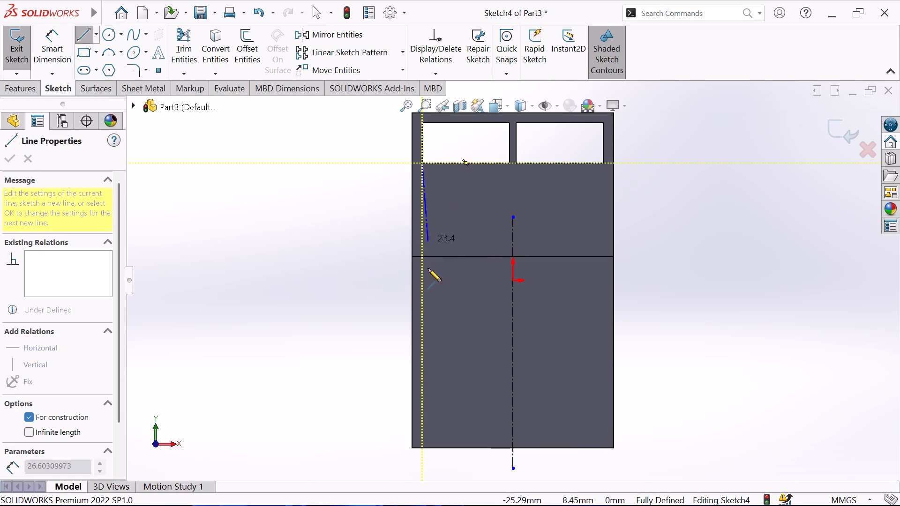
click(423, 436)
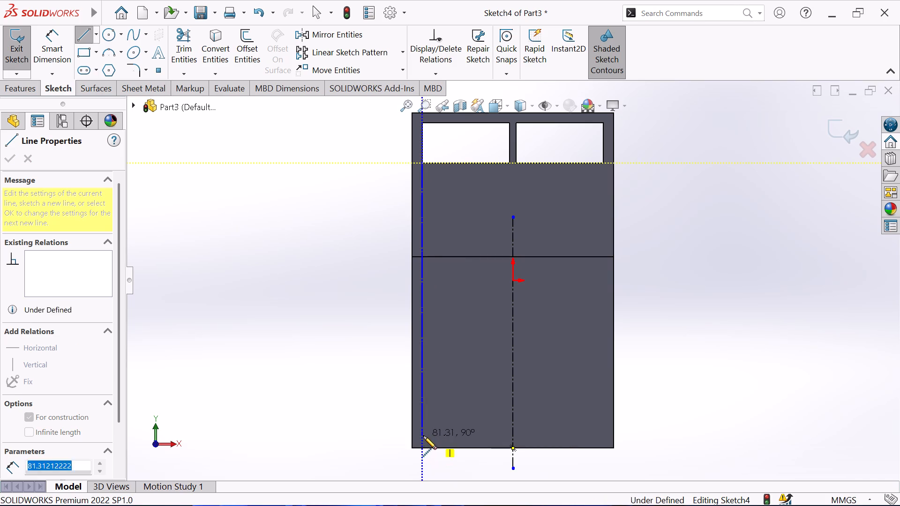
right_click(330, 425)
click(385, 327)
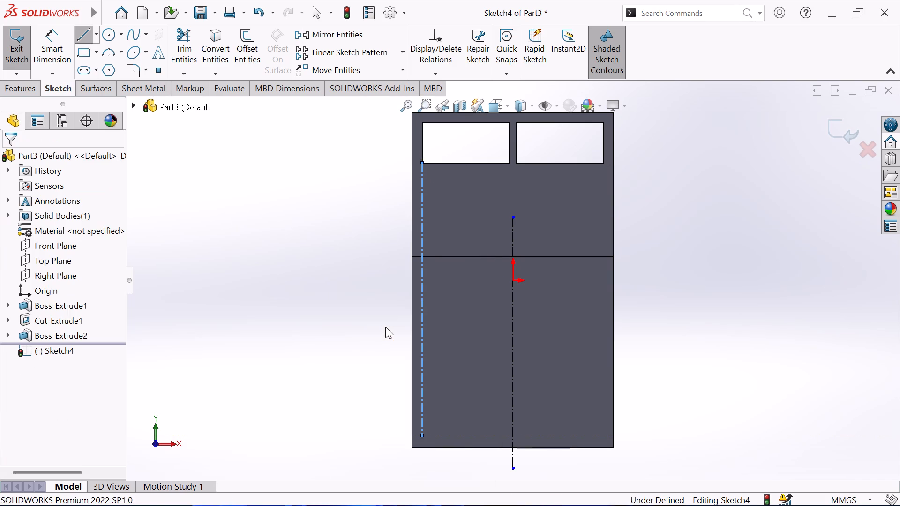
Dimension the left centerline's lower endpoint 3 mm from the boss's bottom edge.
click(50, 42)
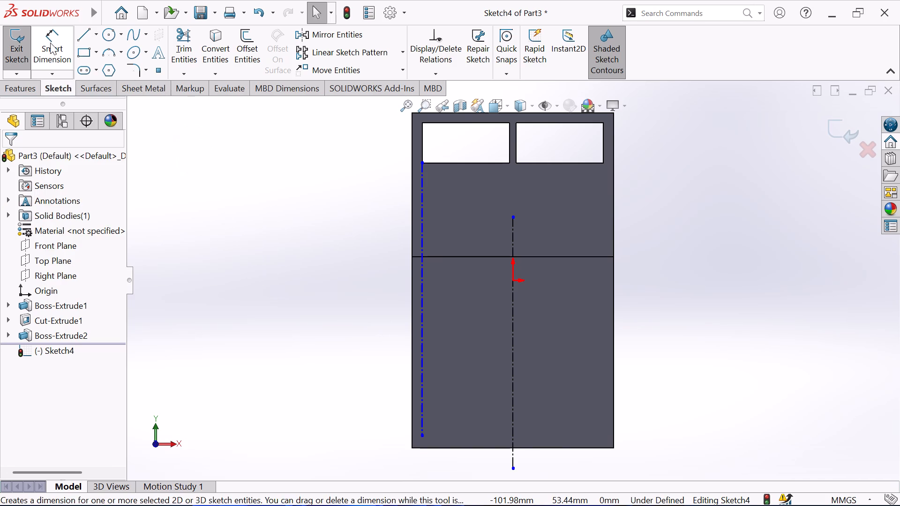
click(424, 436)
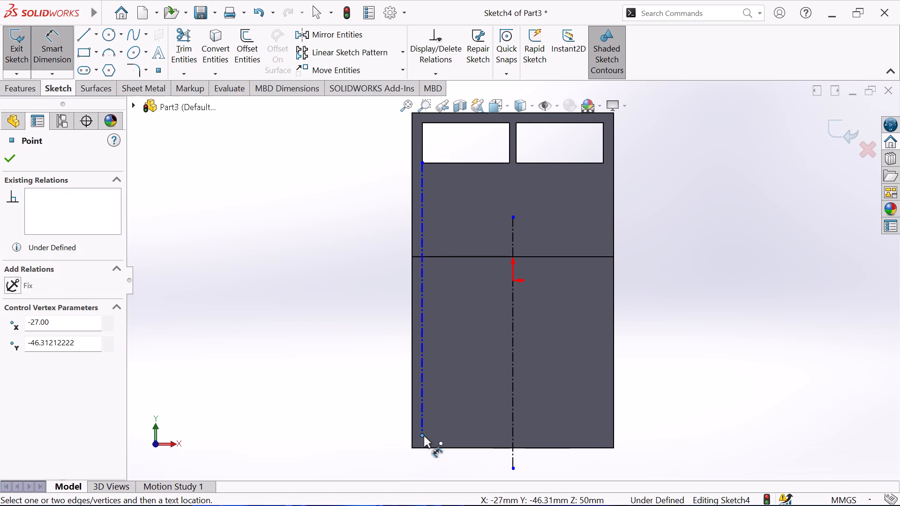
click(426, 448)
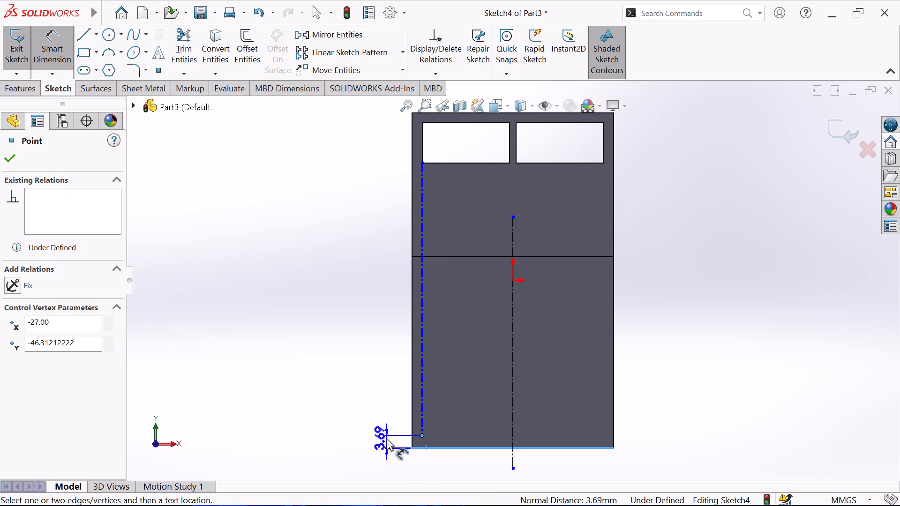
click(387, 438)
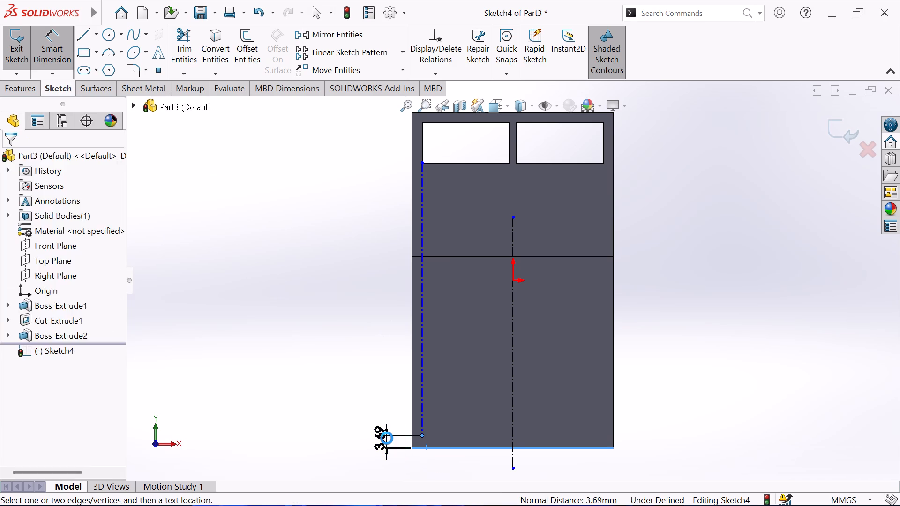
key(3)
key(Return)
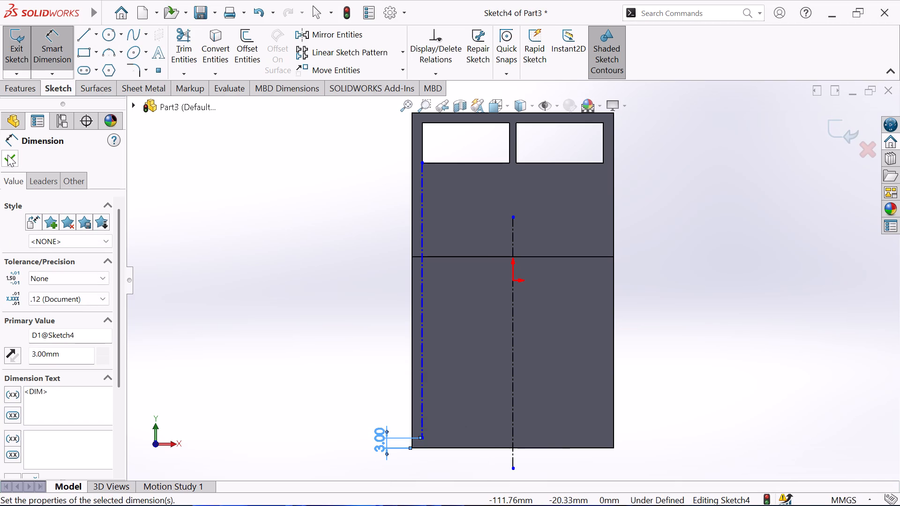
Draw a horizontal centerline from the left centerline's lower end, continuing about 82 mm up to the upper-right compartment's lower-right corner.
click(7, 155)
click(96, 26)
click(89, 68)
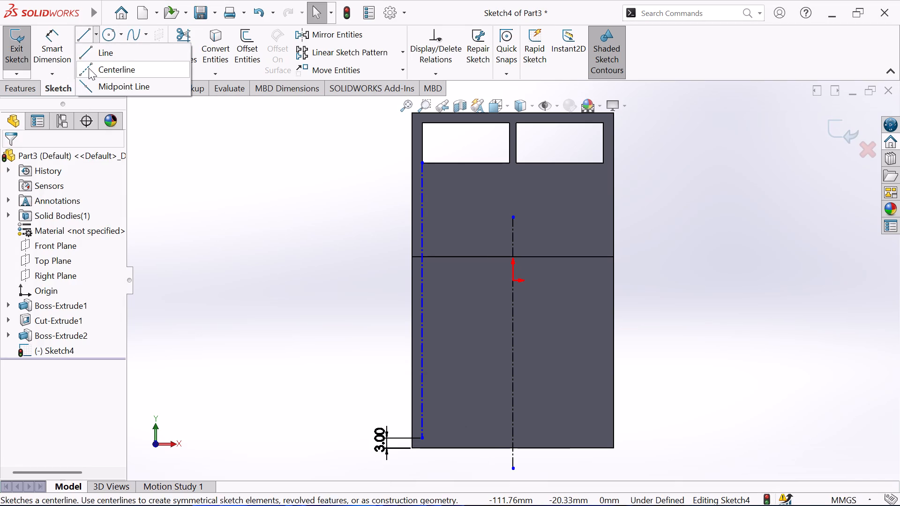
click(421, 438)
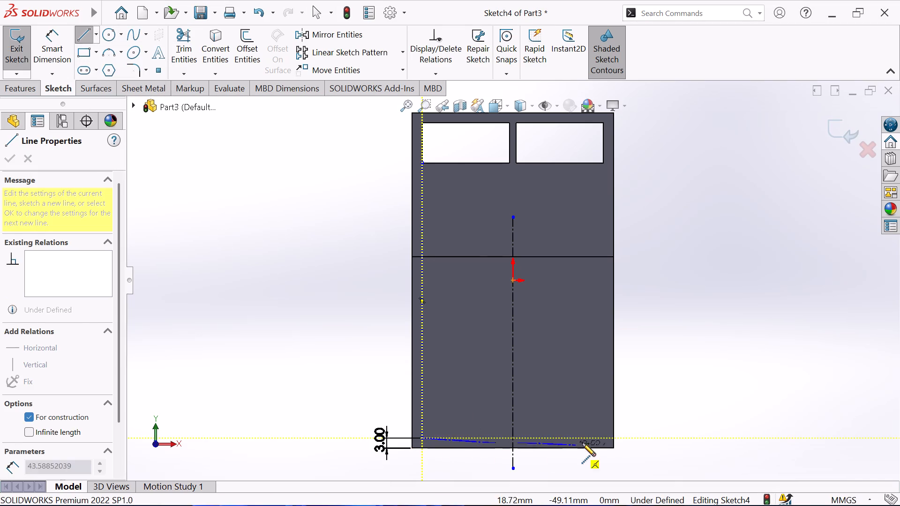
click(603, 439)
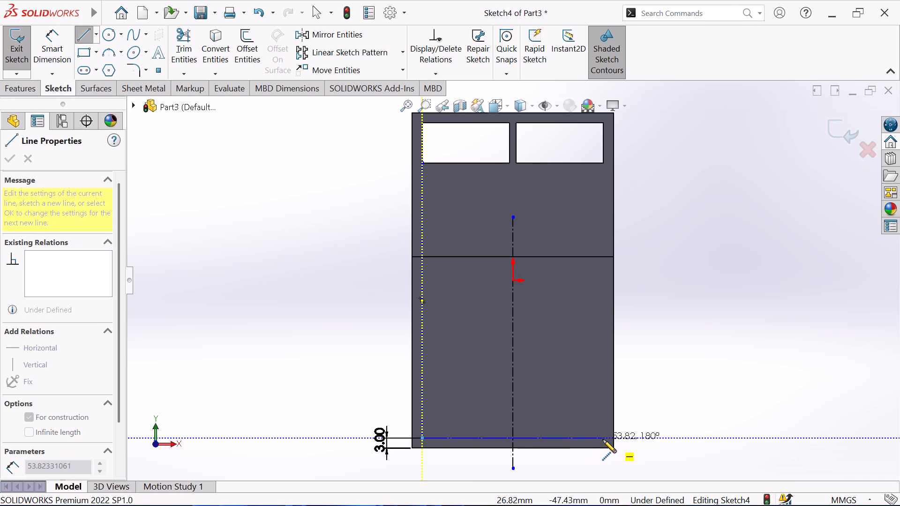
click(603, 164)
right_click(679, 205)
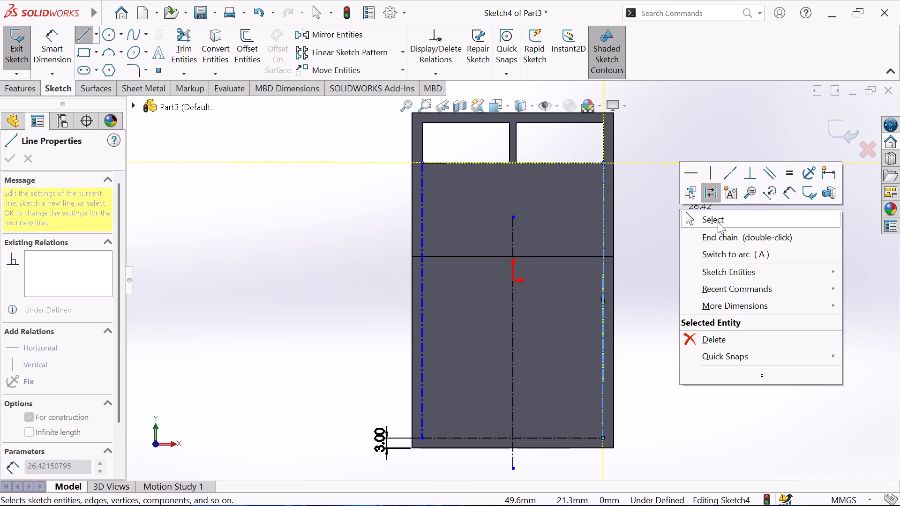
click(718, 222)
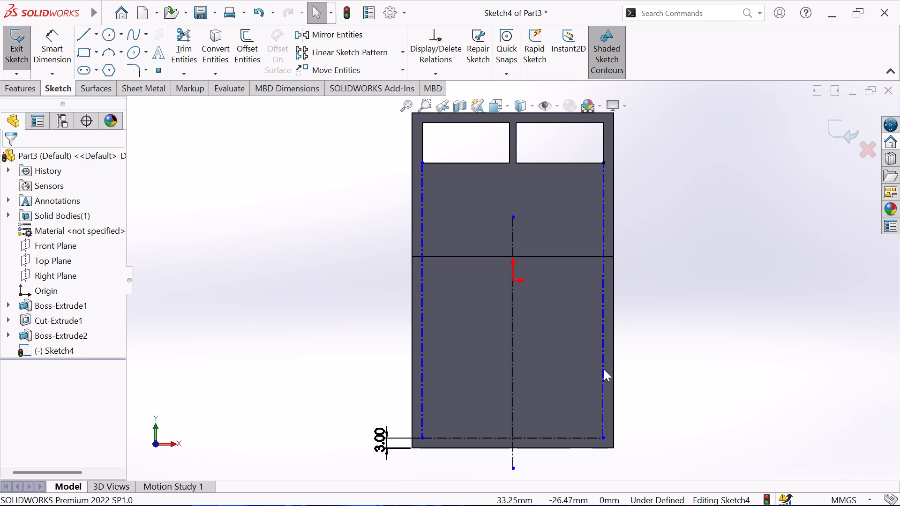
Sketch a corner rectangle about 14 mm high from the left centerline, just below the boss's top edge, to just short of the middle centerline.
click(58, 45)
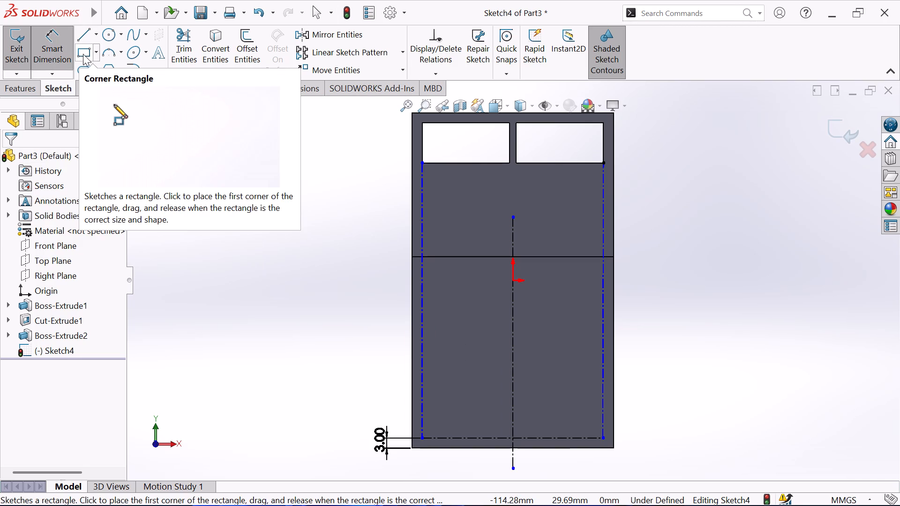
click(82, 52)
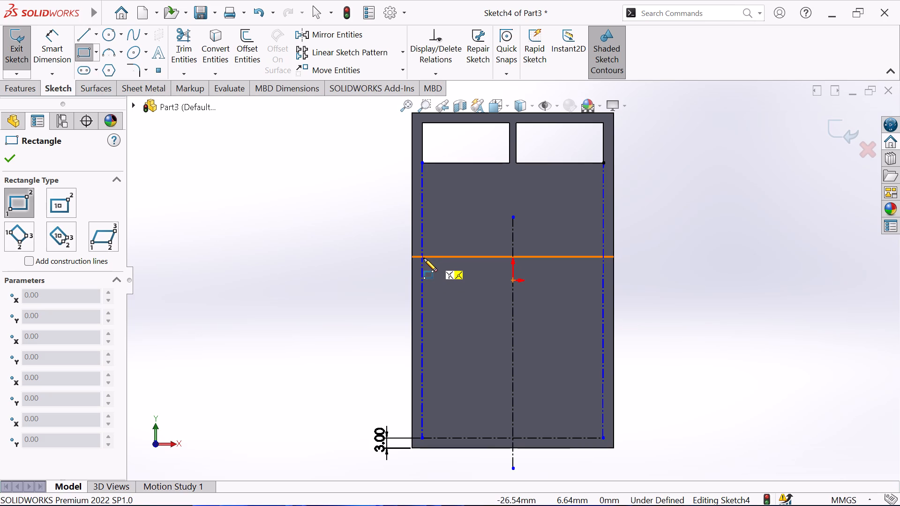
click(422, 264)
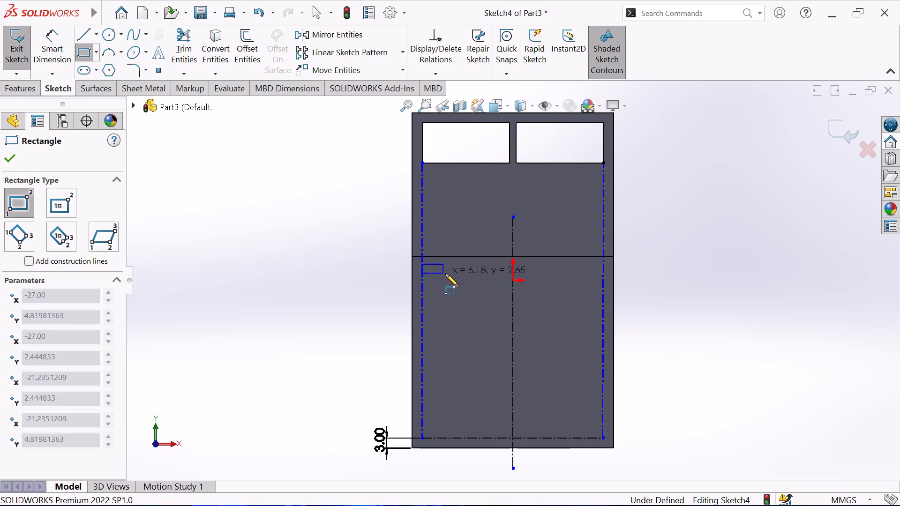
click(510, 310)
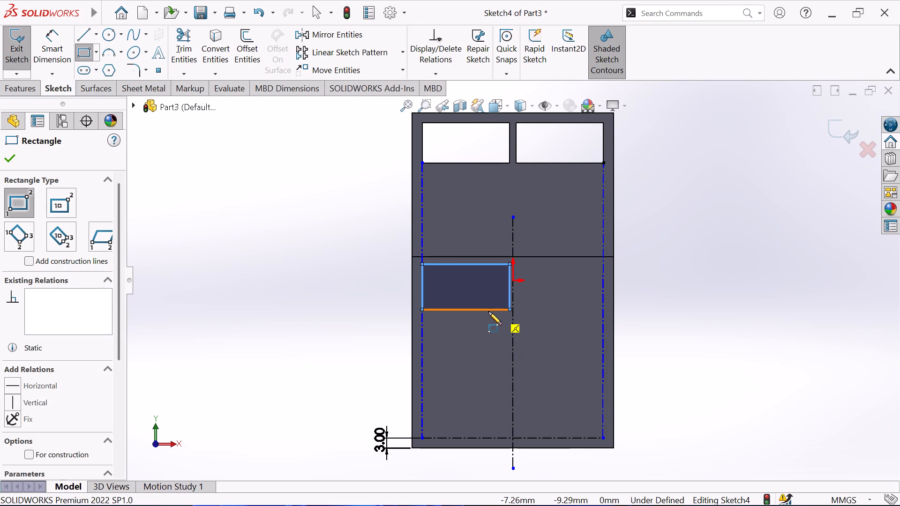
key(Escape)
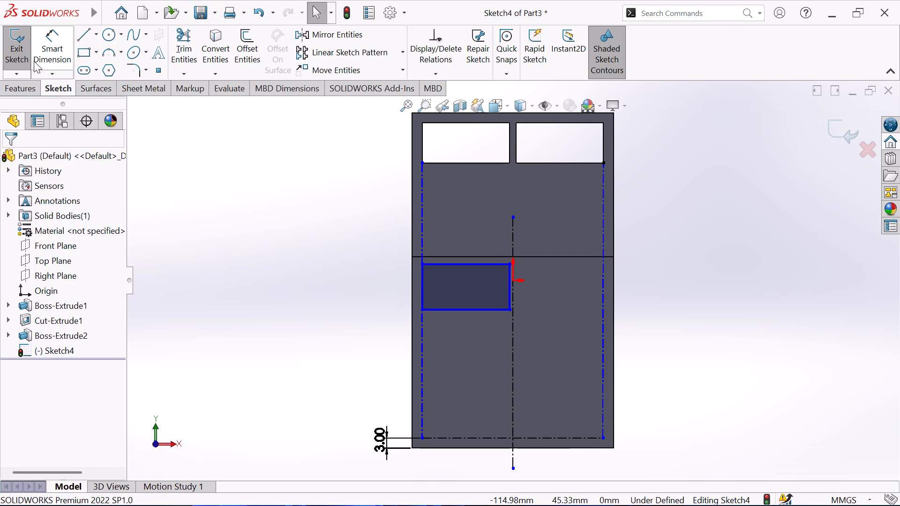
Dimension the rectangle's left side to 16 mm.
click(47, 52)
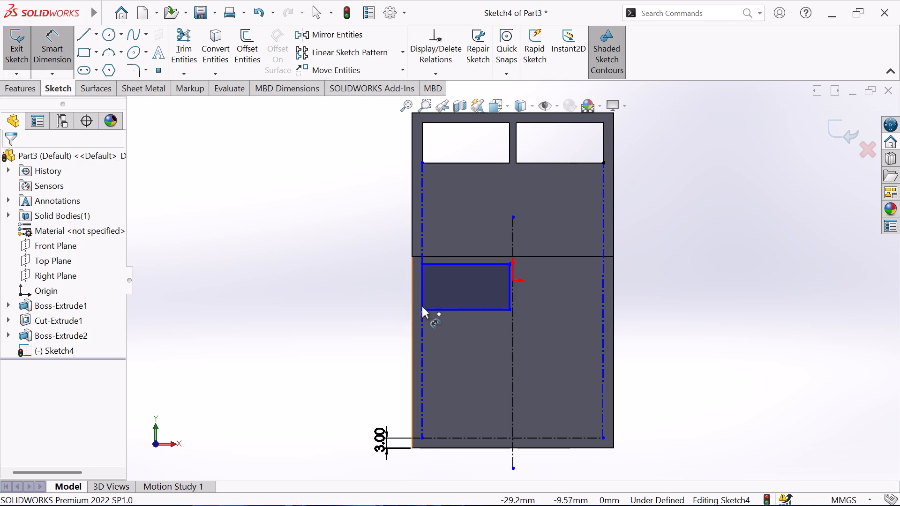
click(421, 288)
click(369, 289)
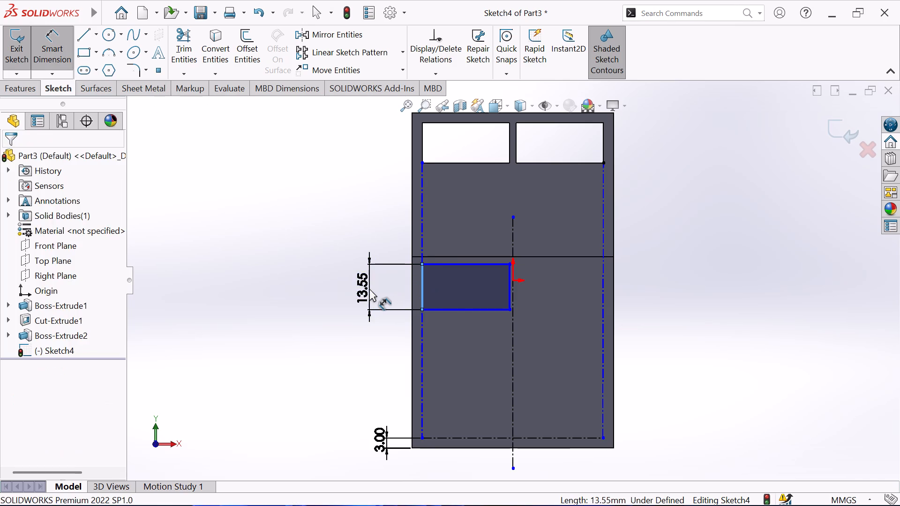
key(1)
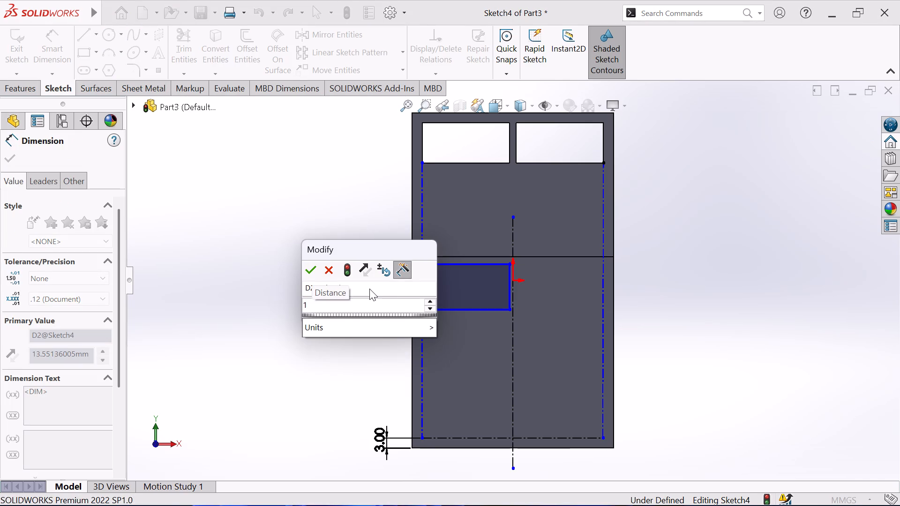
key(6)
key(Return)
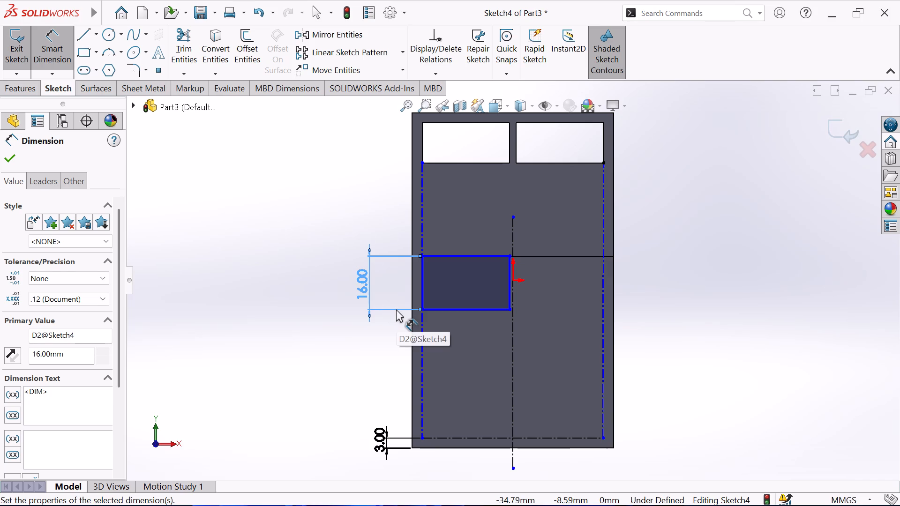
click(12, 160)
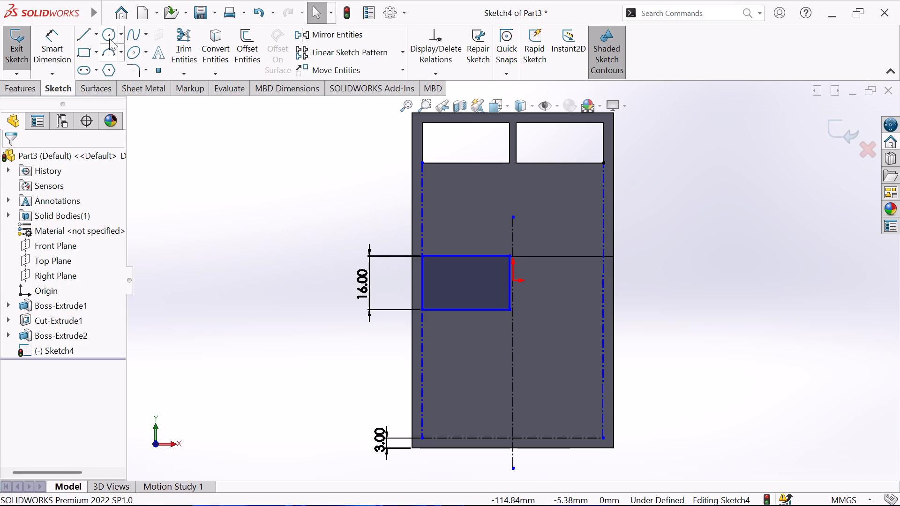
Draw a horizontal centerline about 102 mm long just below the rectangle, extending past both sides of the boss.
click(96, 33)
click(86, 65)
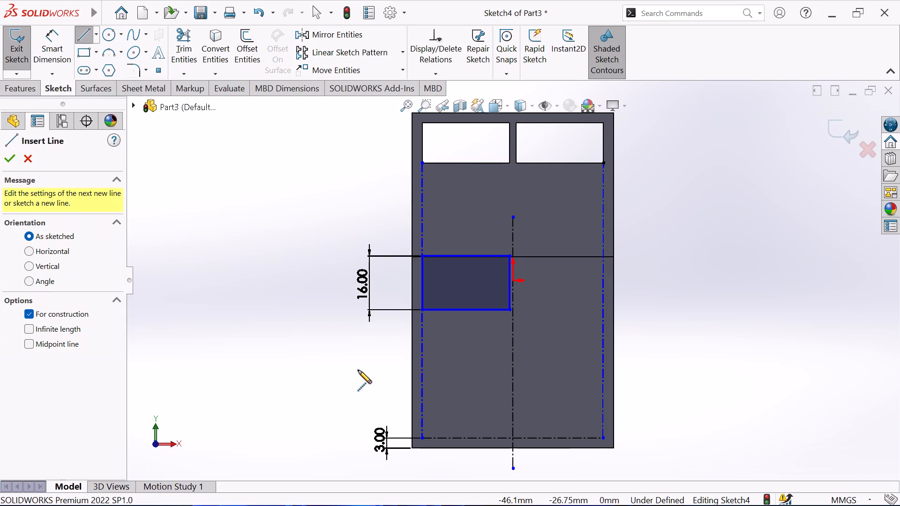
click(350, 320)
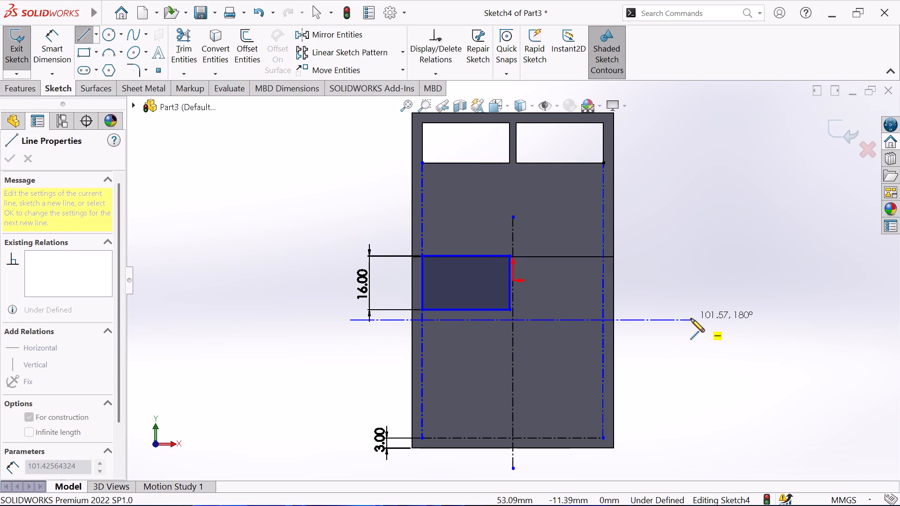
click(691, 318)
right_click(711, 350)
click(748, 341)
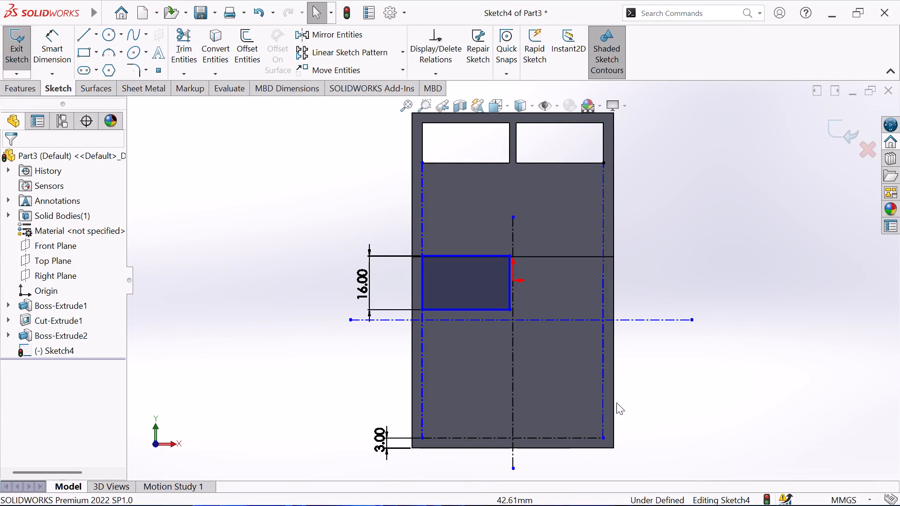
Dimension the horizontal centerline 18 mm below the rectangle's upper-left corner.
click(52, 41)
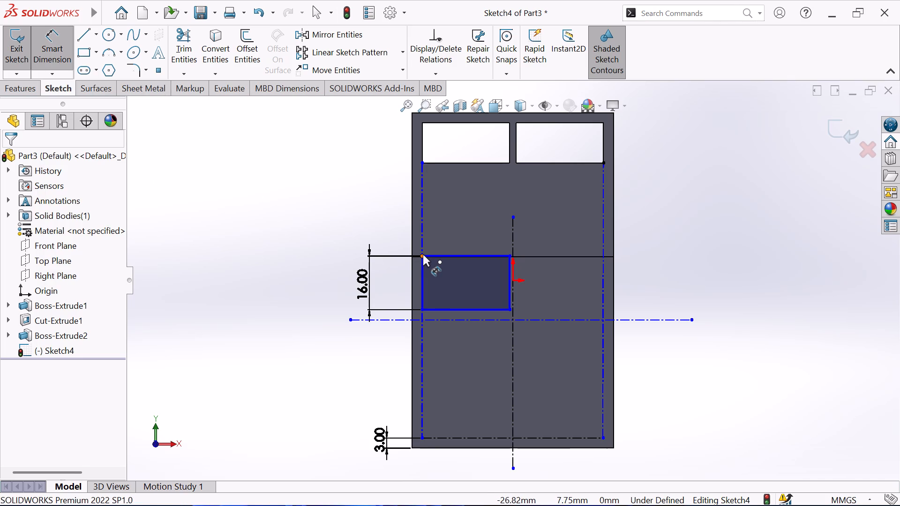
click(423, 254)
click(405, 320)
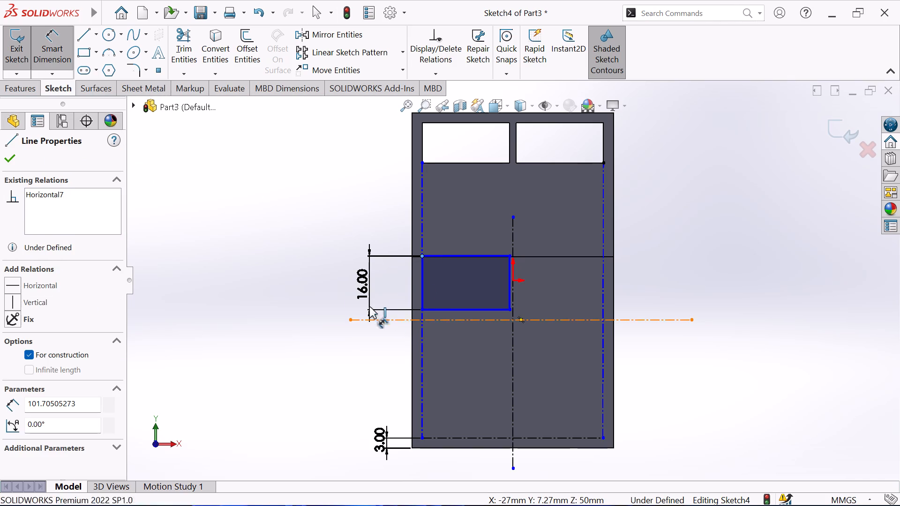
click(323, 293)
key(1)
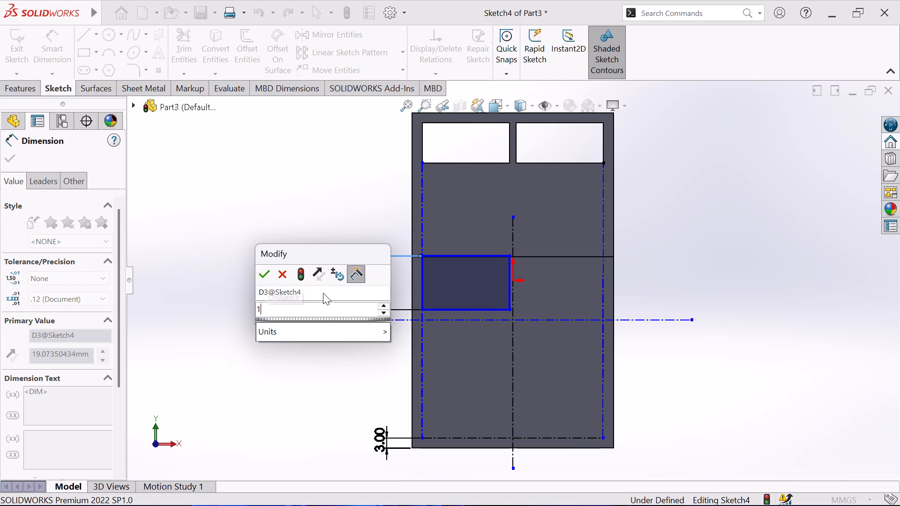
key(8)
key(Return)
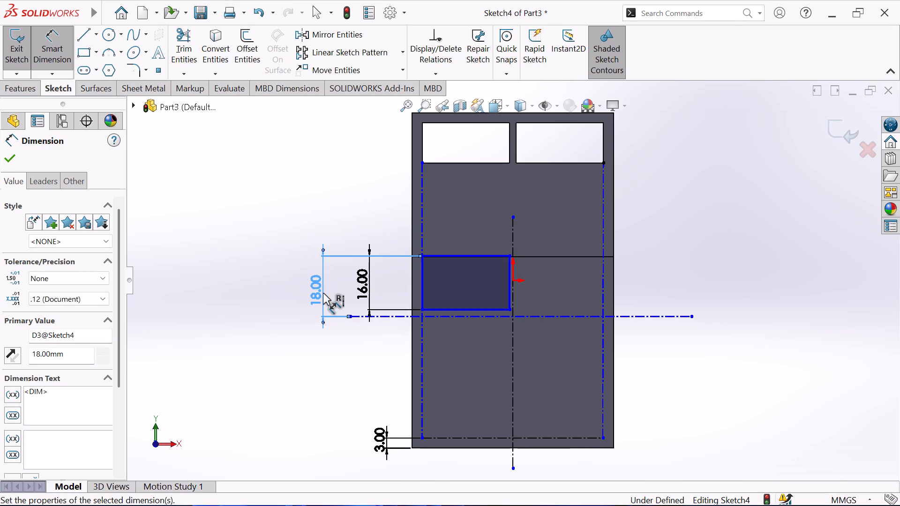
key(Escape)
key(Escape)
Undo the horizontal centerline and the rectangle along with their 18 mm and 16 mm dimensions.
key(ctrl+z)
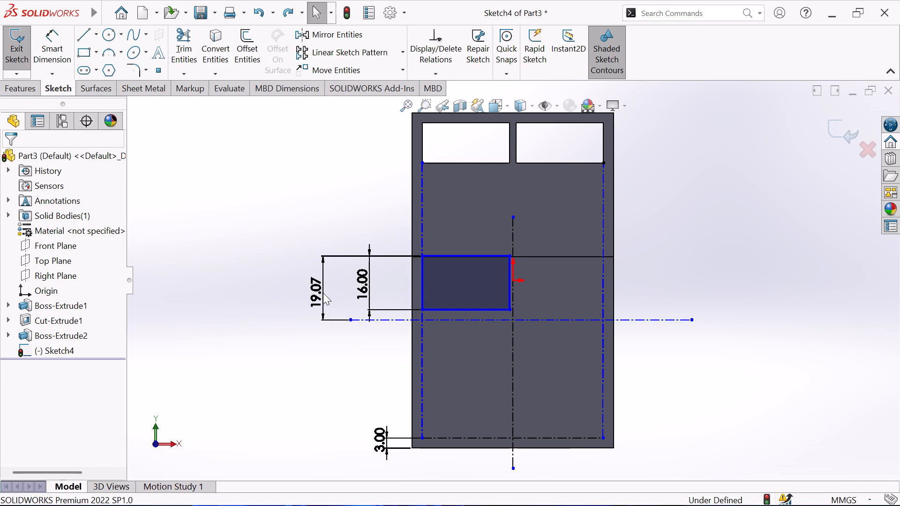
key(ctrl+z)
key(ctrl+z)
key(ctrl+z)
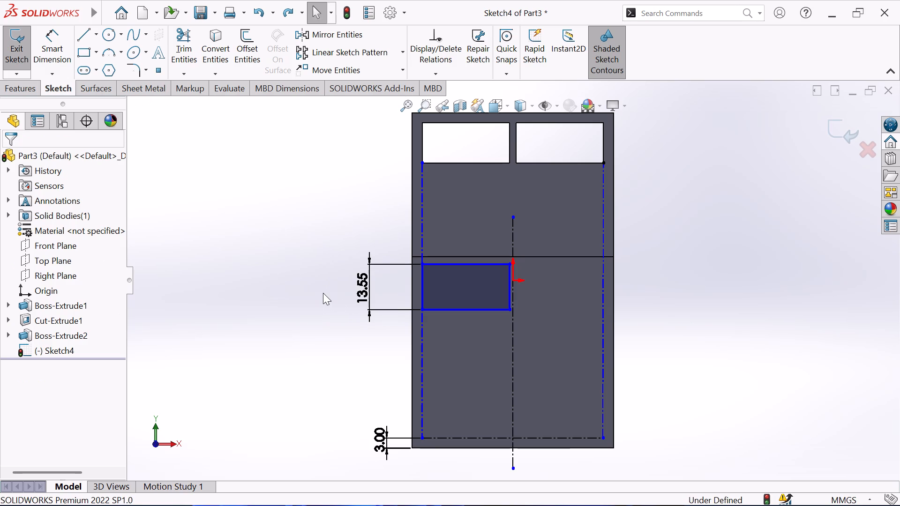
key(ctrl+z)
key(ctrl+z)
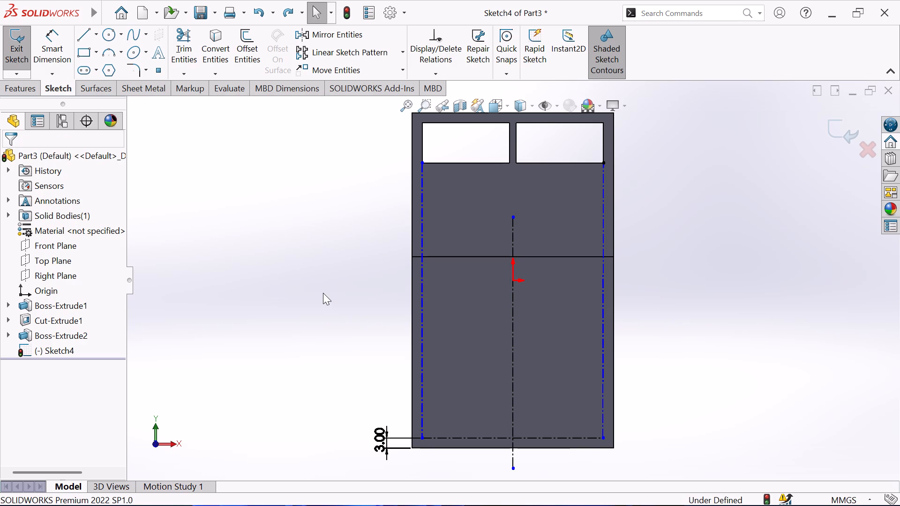
Sketch a corner rectangle about 13 mm high from the left centerline, just below the boss's top edge, ending short of the middle centerline.
click(83, 51)
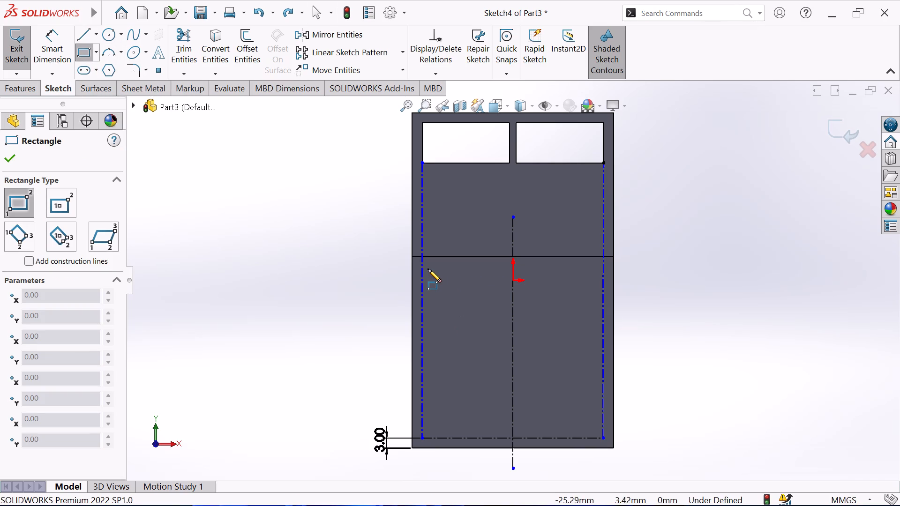
click(422, 265)
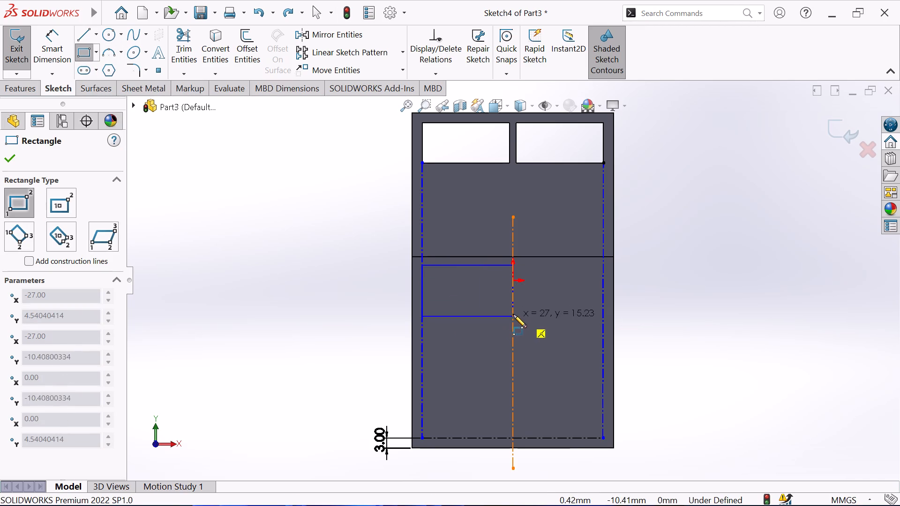
click(497, 310)
key(Escape)
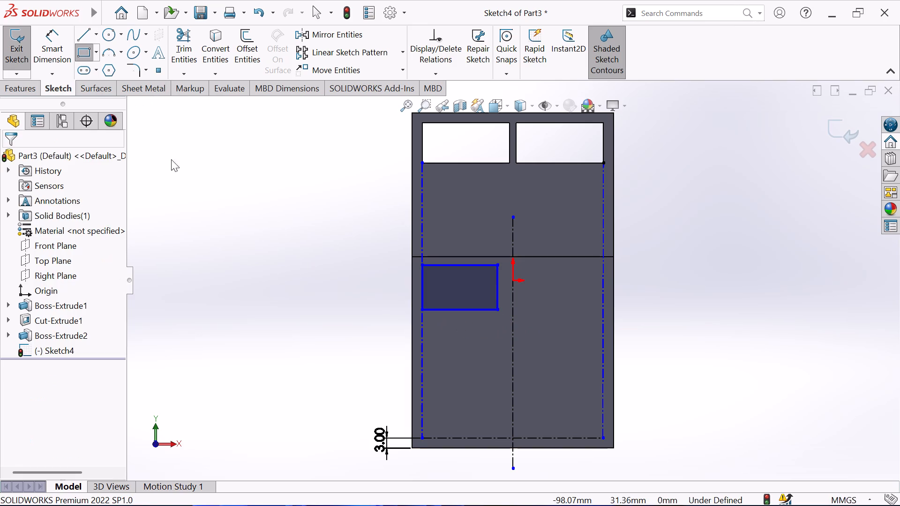
Dimension the rectangle's top side 2 mm below the boss's top edge.
click(72, 39)
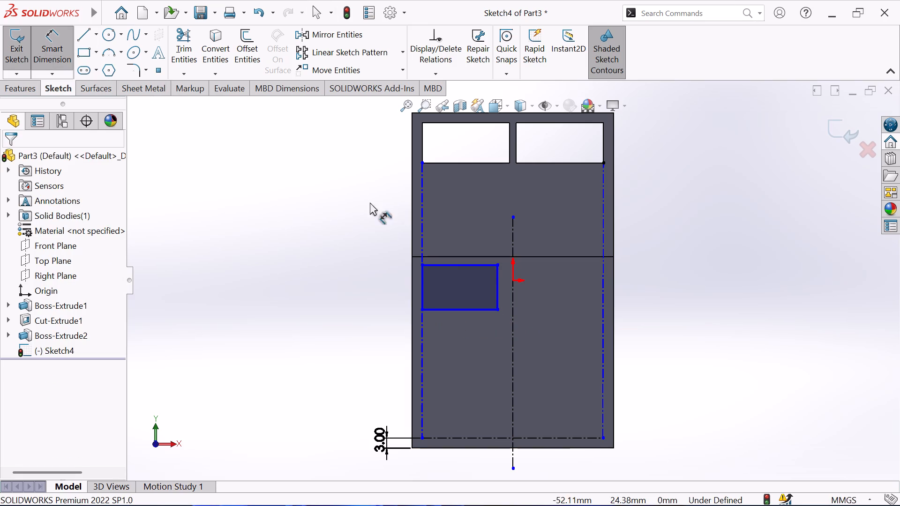
click(439, 254)
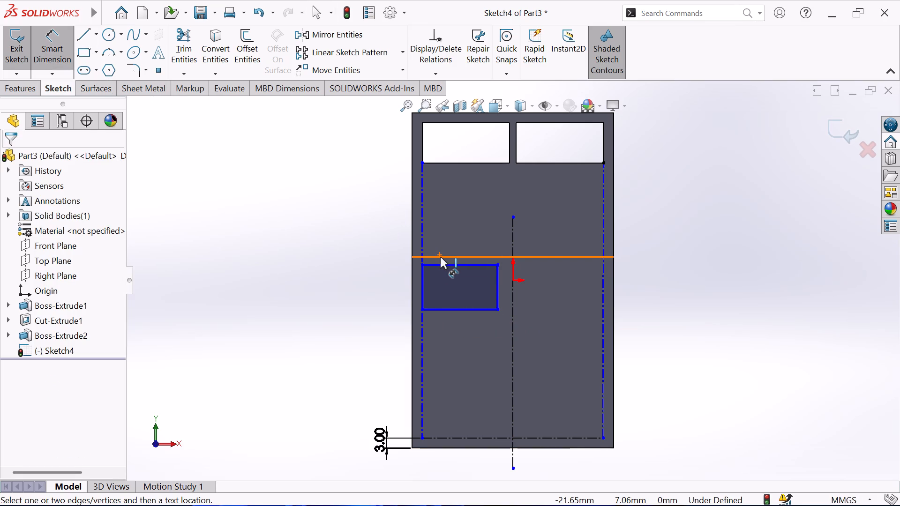
click(440, 257)
click(440, 264)
click(380, 248)
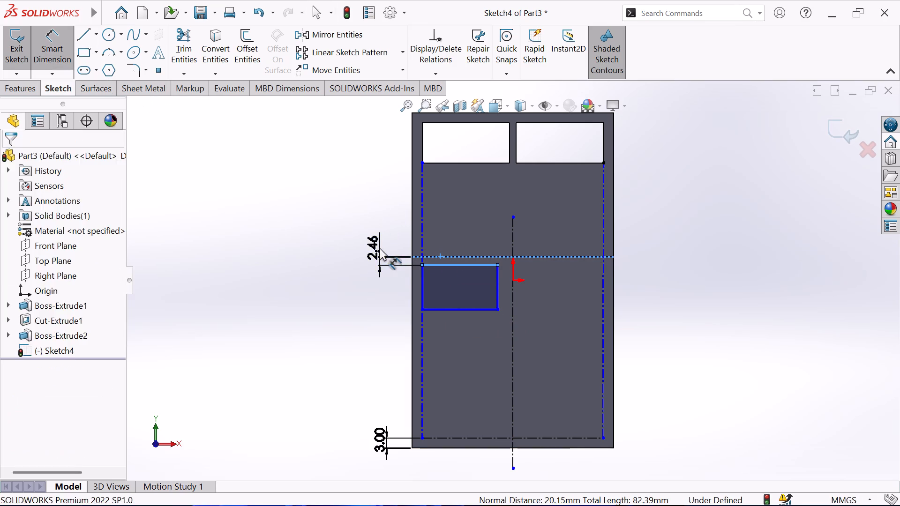
key(2)
key(Return)
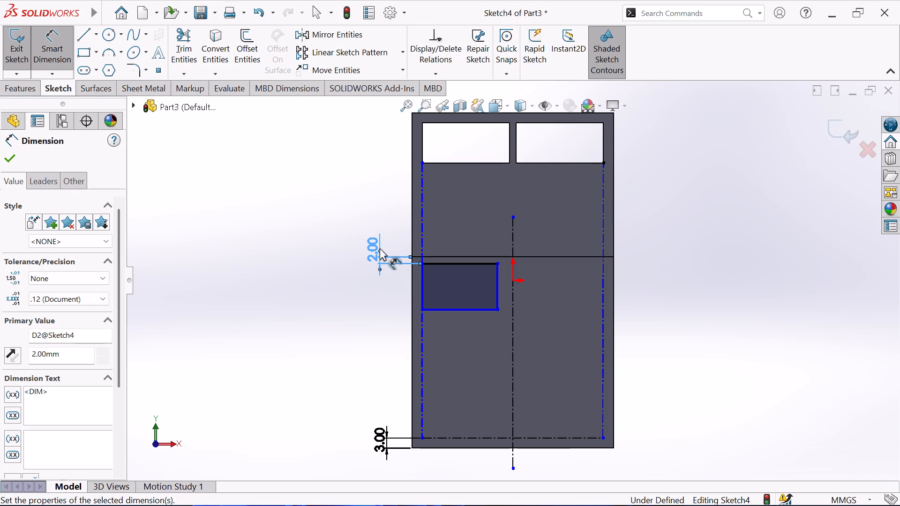
Dimension the rectangle's left side as 16 mm.
click(421, 288)
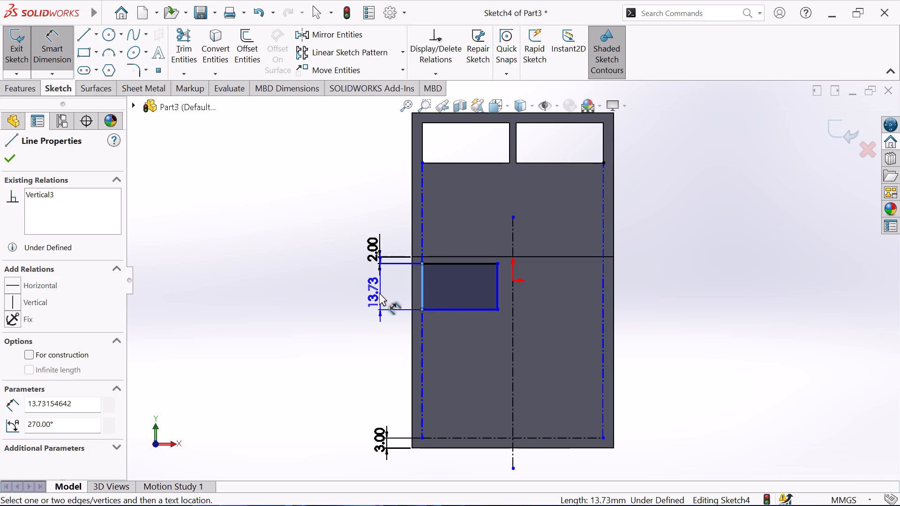
click(379, 293)
text(16)
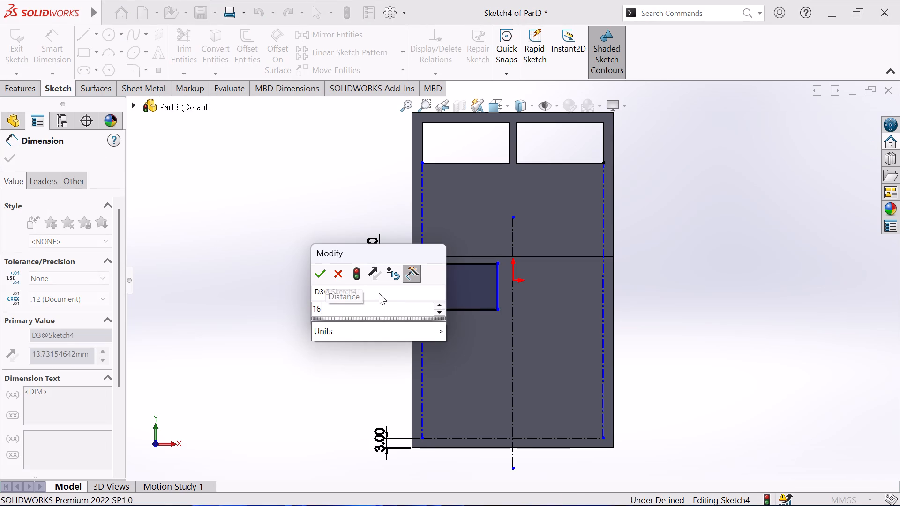
key(Return)
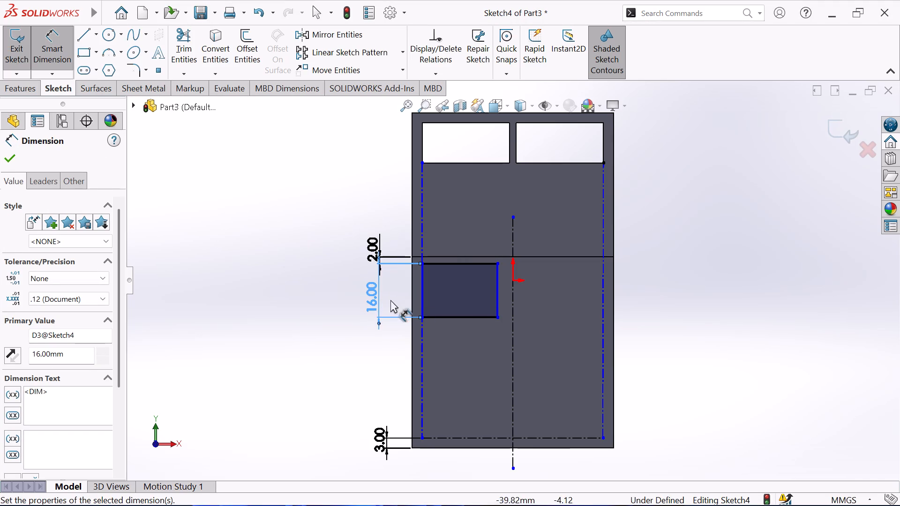
Dimension the rectangle's right side 1 mm from the middle vertical centerline.
click(513, 293)
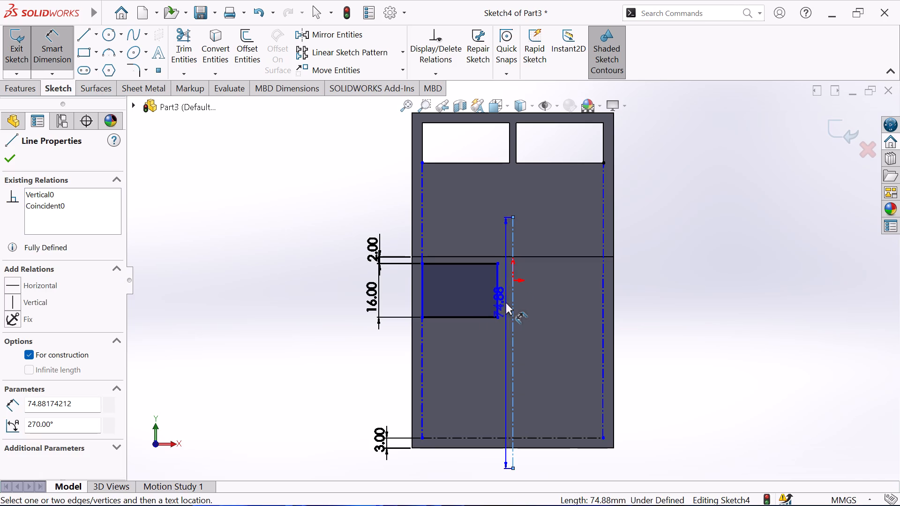
click(498, 306)
click(497, 338)
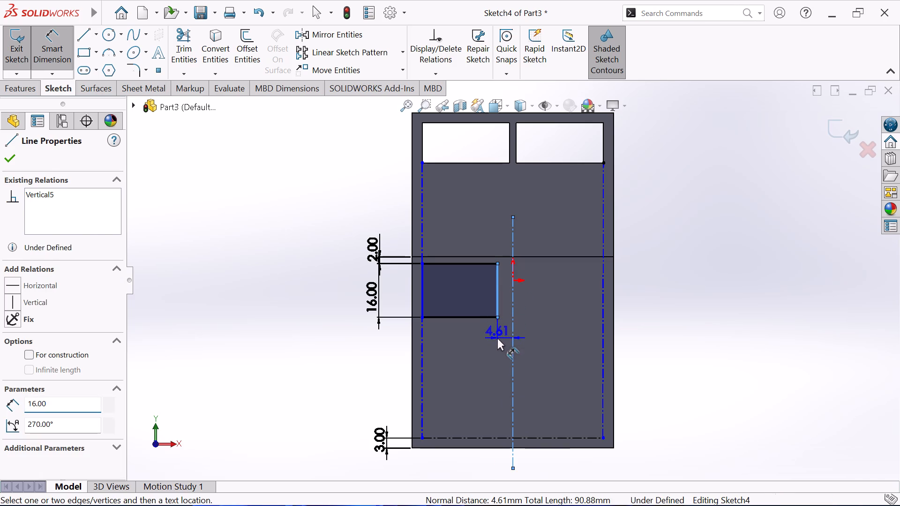
key(1)
key(Return)
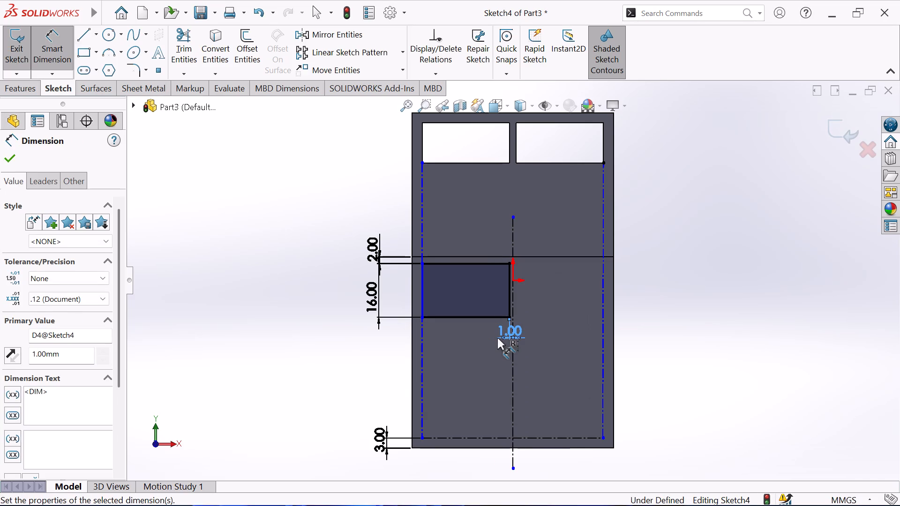
key(Escape)
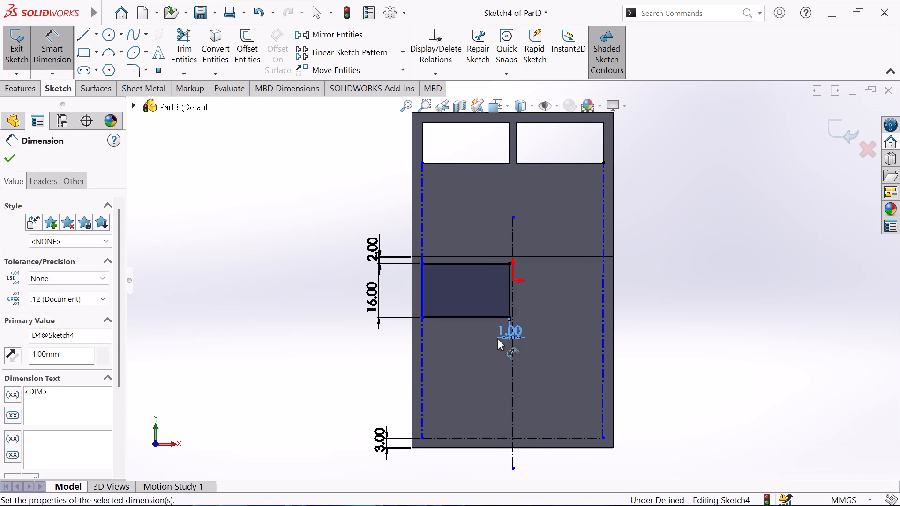
key(Escape)
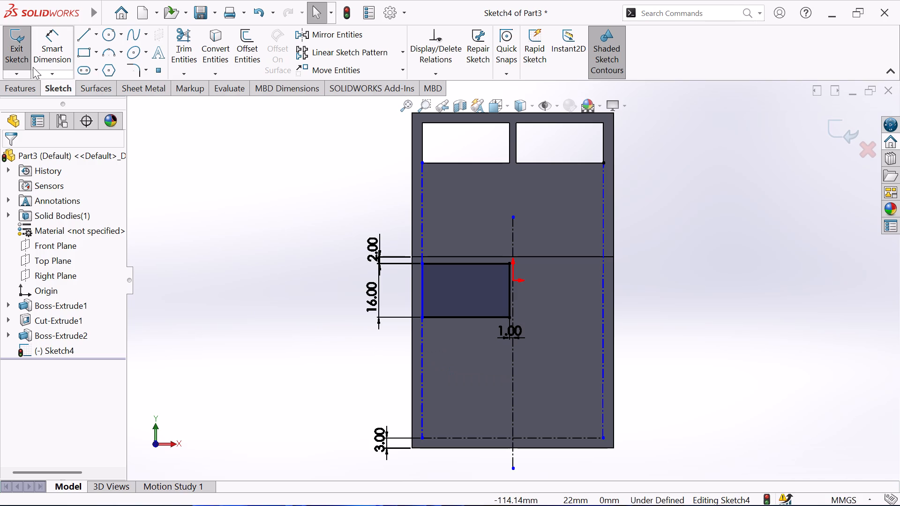
Start a linear sketch pattern with the boss's top edge as Direction 1 and the left vertical centerline as Direction 2.
click(330, 48)
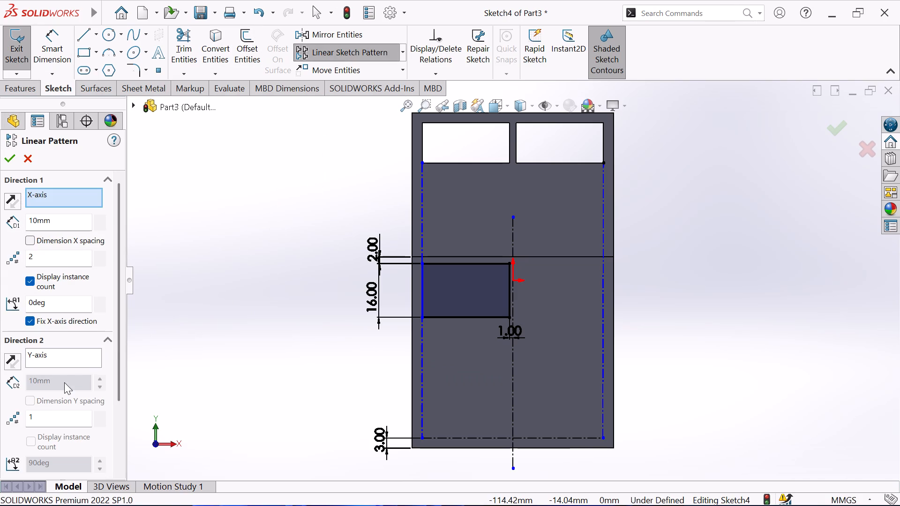
click(68, 358)
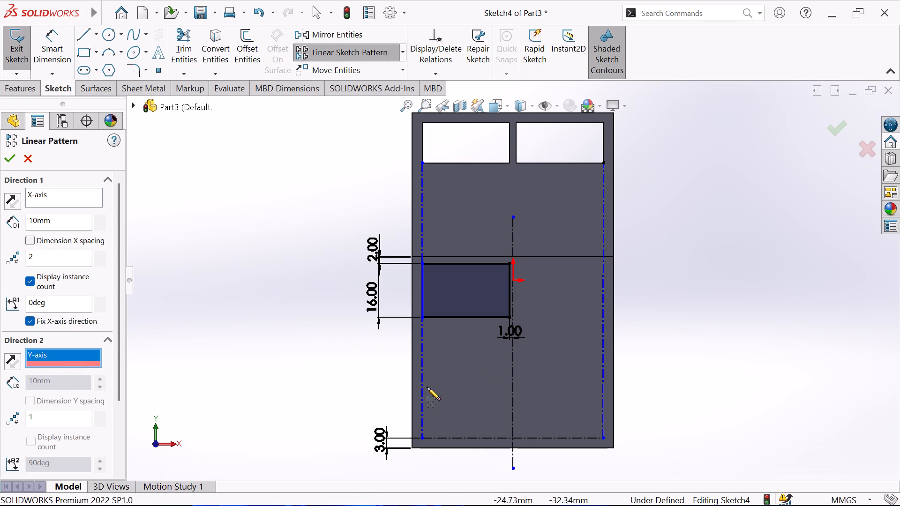
click(423, 373)
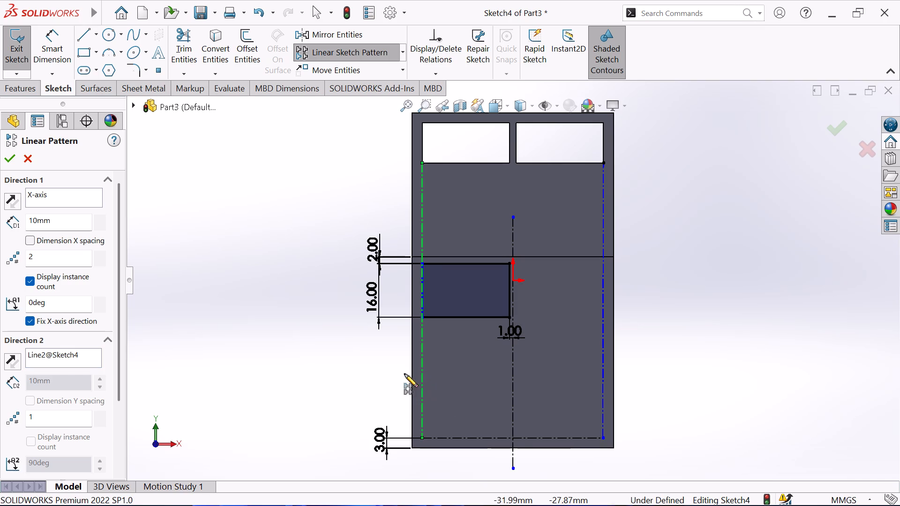
click(70, 197)
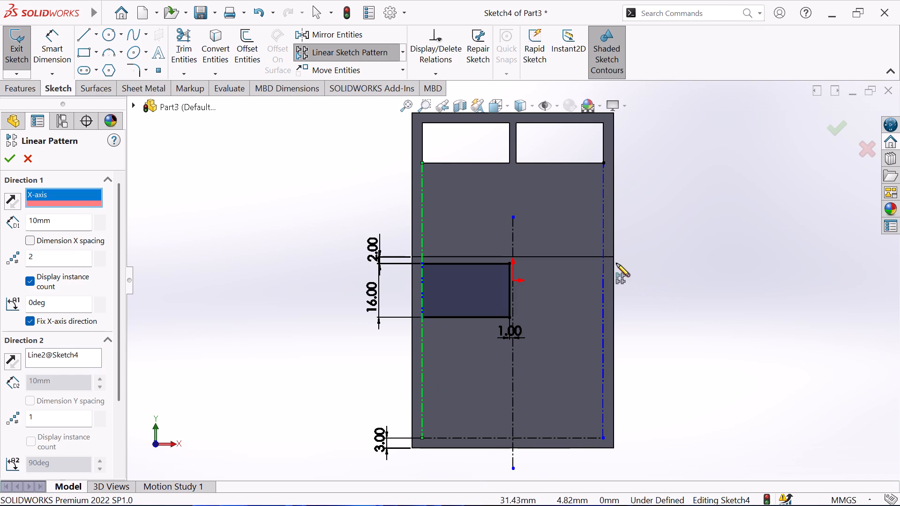
click(588, 258)
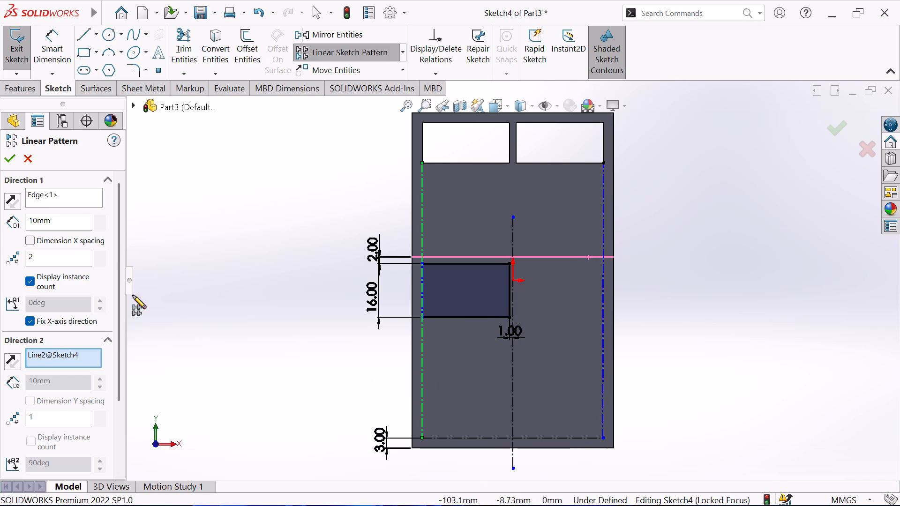
Set the pattern to 3 instances in Direction 2 and 18 mm spacing in both directions.
click(65, 258)
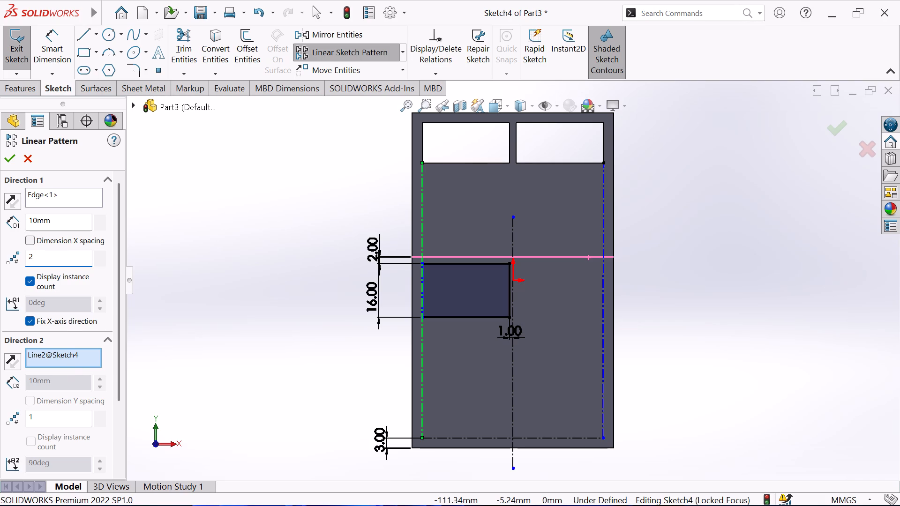
double_click(56, 420)
key(4)
key(BackSpace)
key(3)
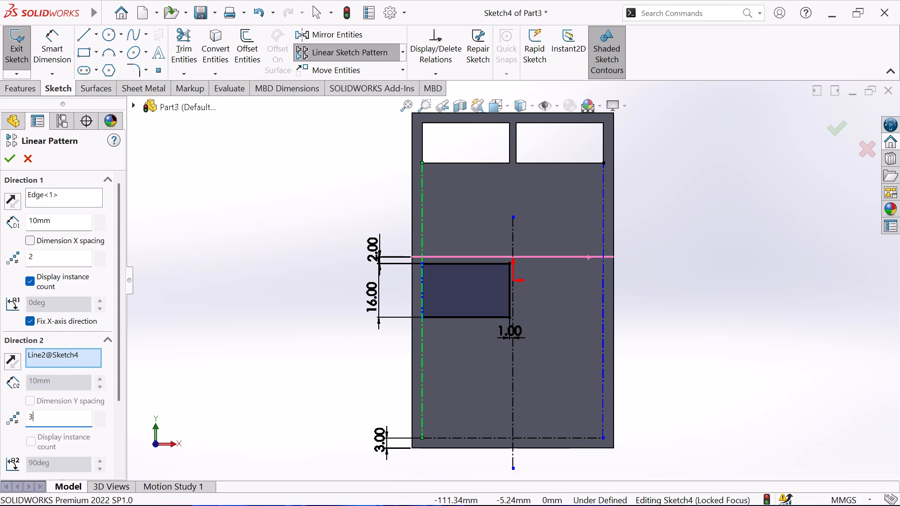
key(Return)
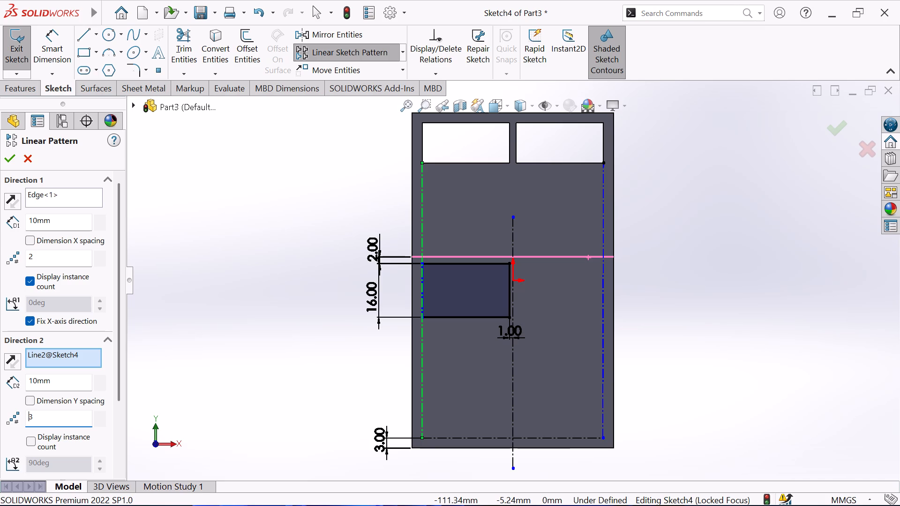
double_click(62, 219)
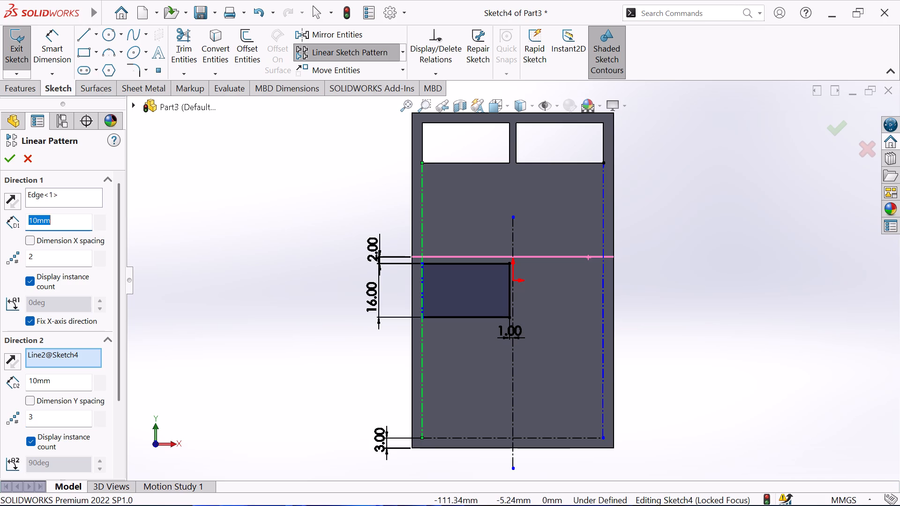
text(18)
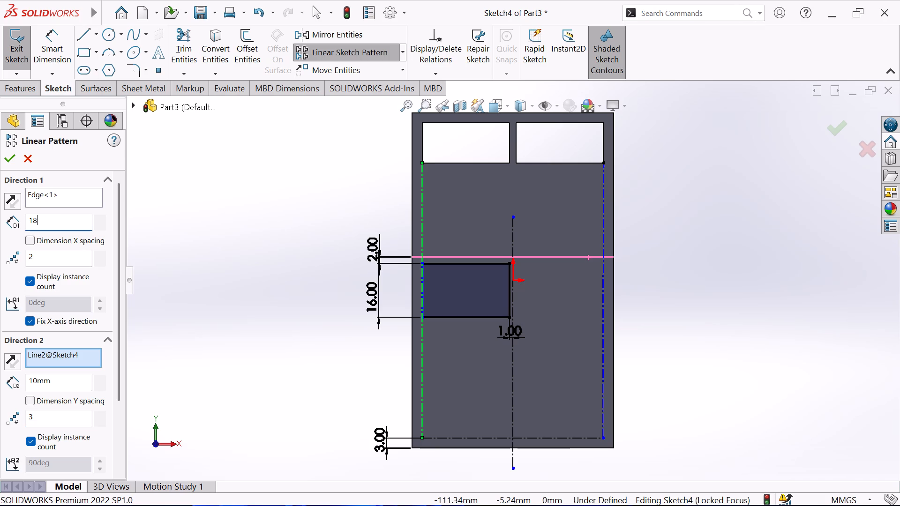
key(Return)
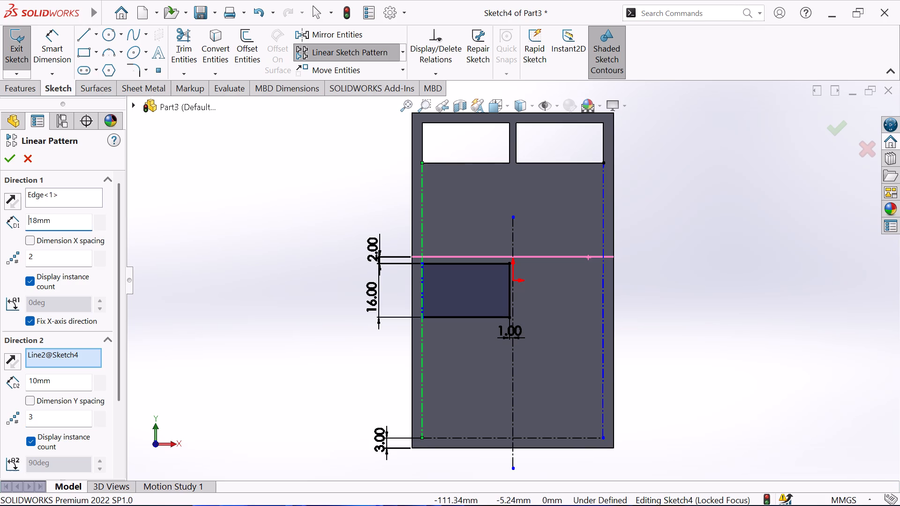
double_click(75, 380)
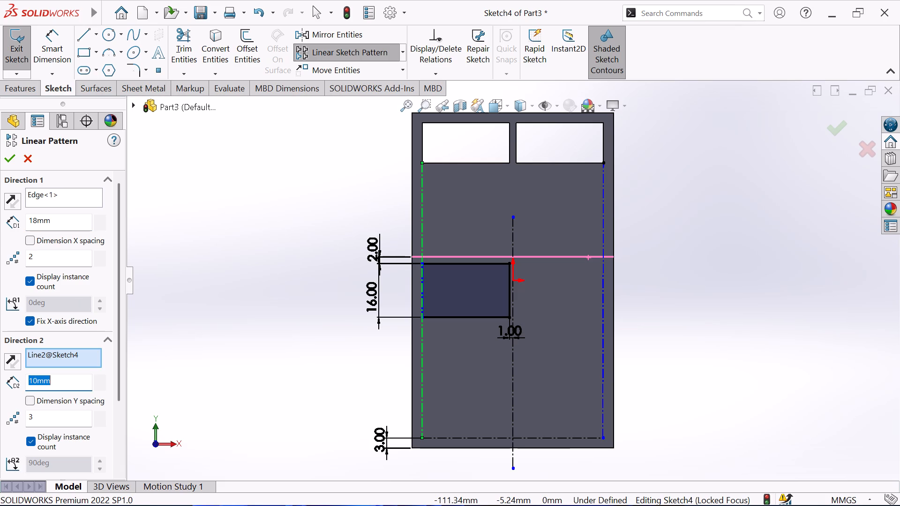
text(18)
key(Return)
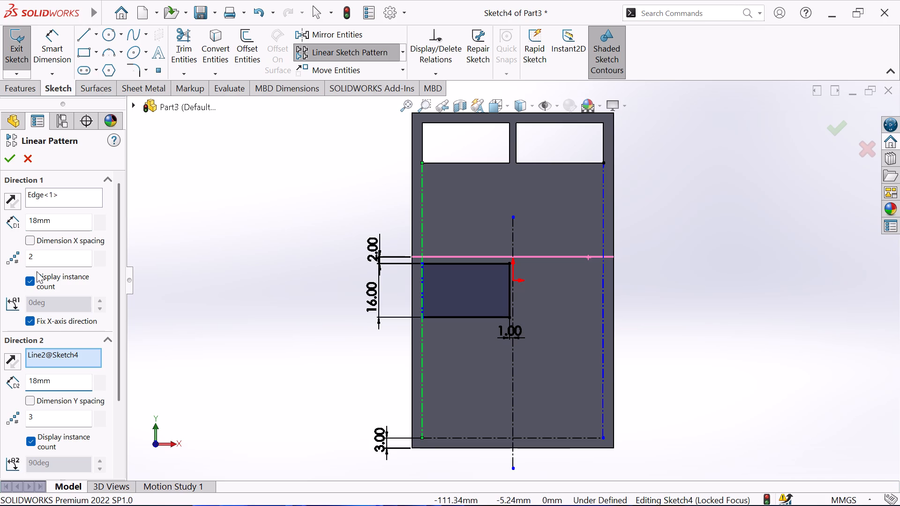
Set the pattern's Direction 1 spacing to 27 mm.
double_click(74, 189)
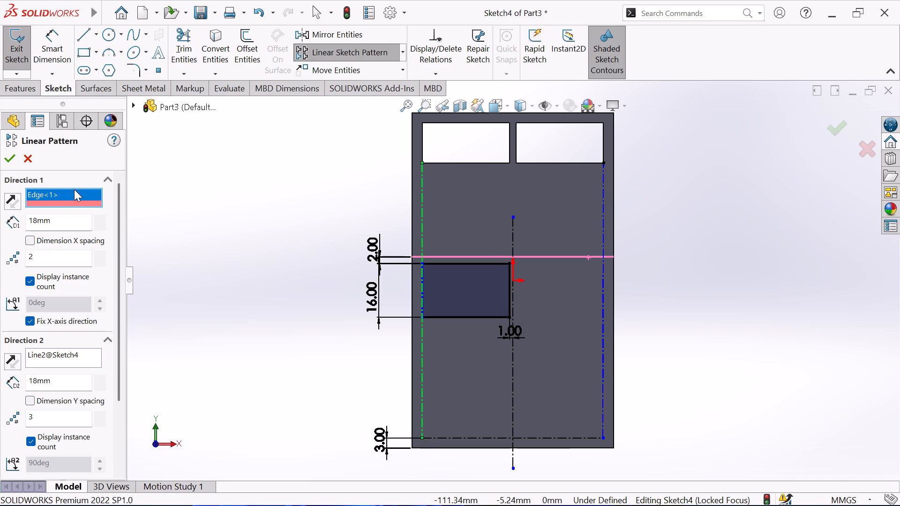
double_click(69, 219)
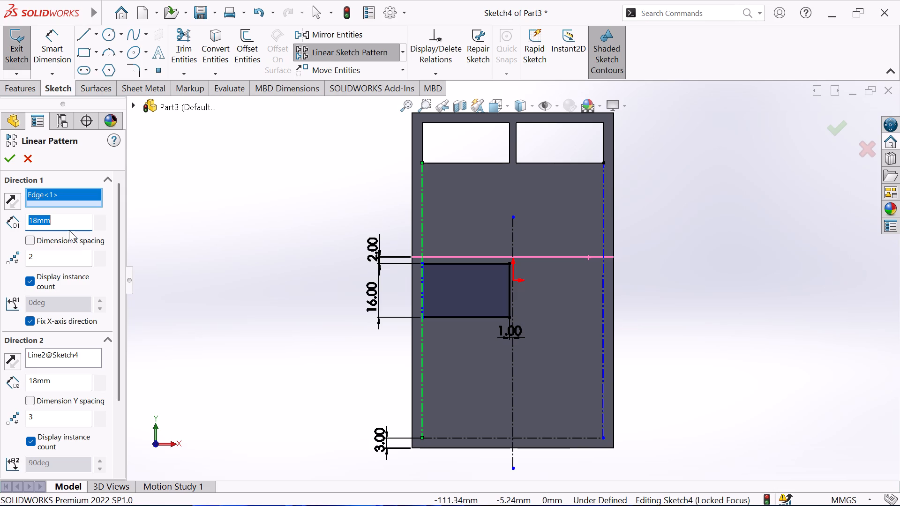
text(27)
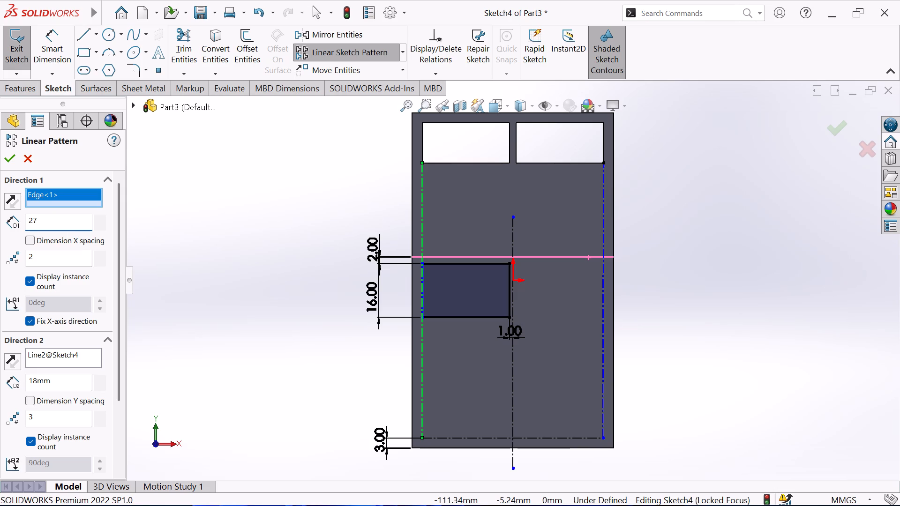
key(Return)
Choose all four sides of the 16 mm high rectangle as the entities to pattern.
scroll(64, 373, down, 1)
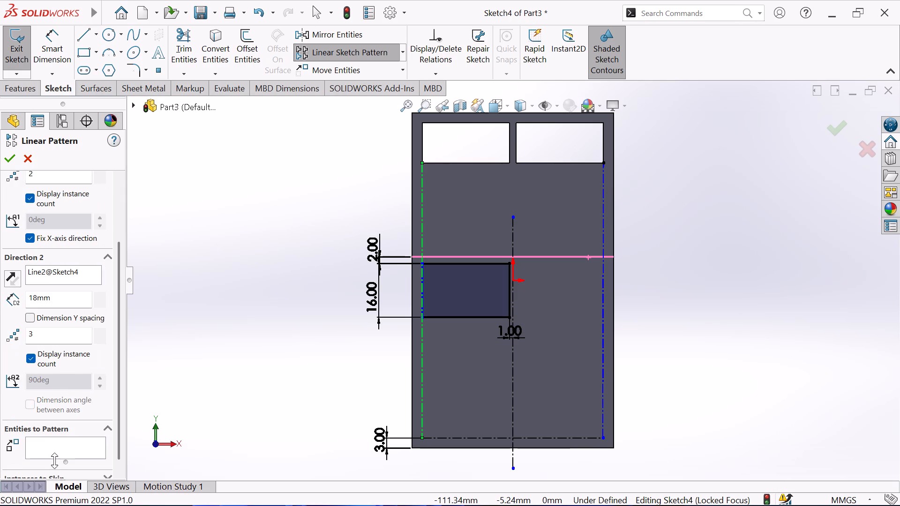
click(59, 447)
click(493, 315)
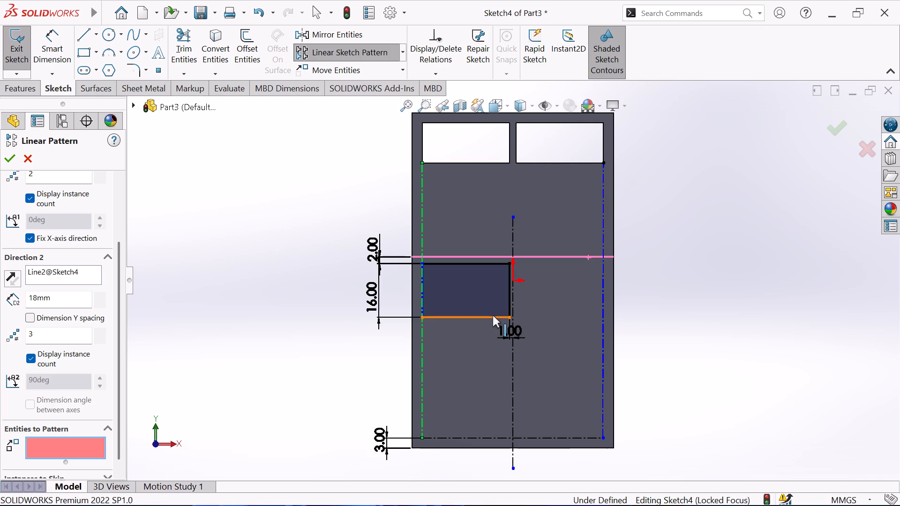
click(472, 262)
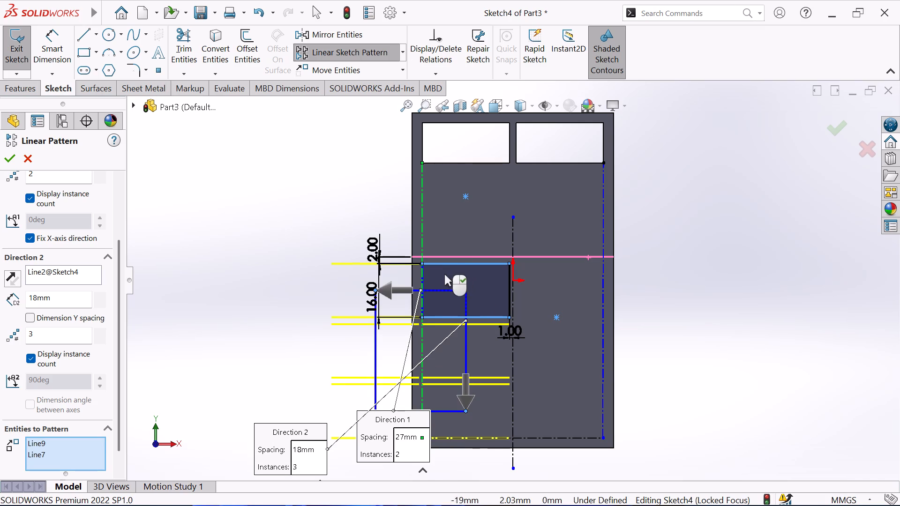
click(508, 283)
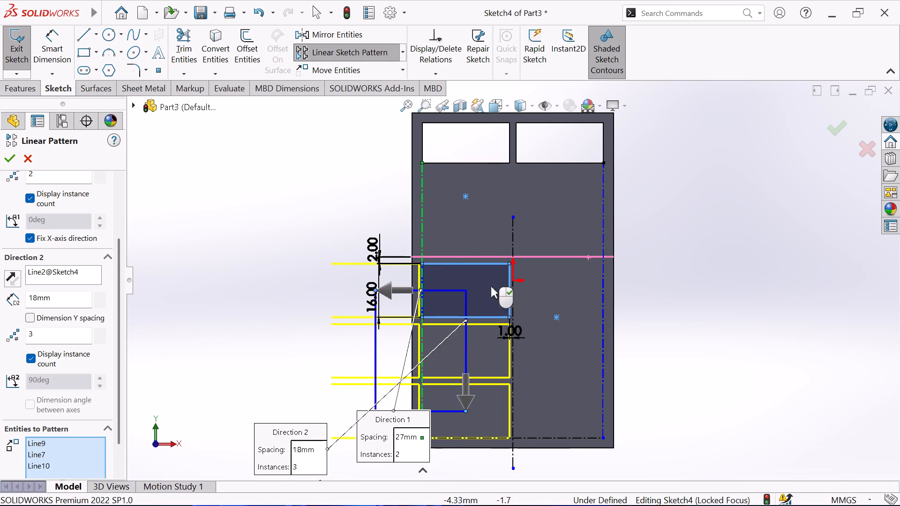
click(422, 281)
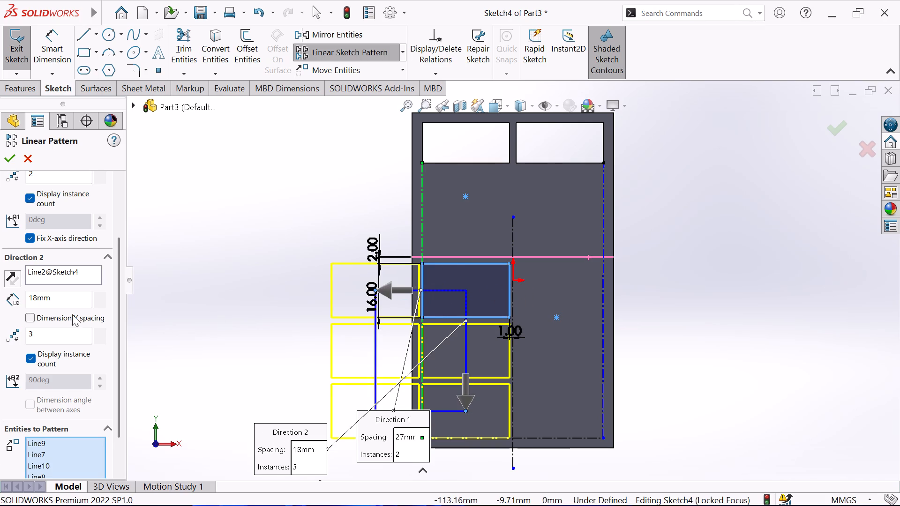
Reverse Direction 1 so the copies run across the boss toward the right centerline, keeping Direction 2 running downward.
click(9, 279)
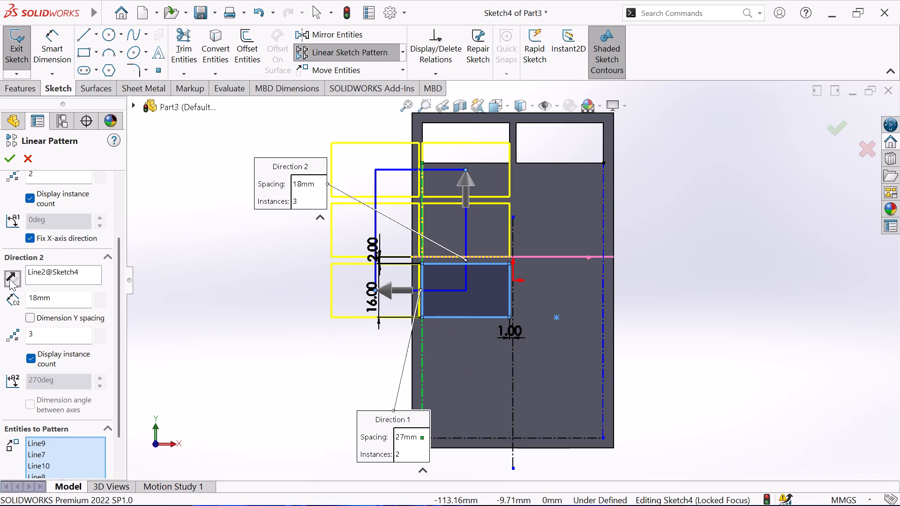
click(9, 279)
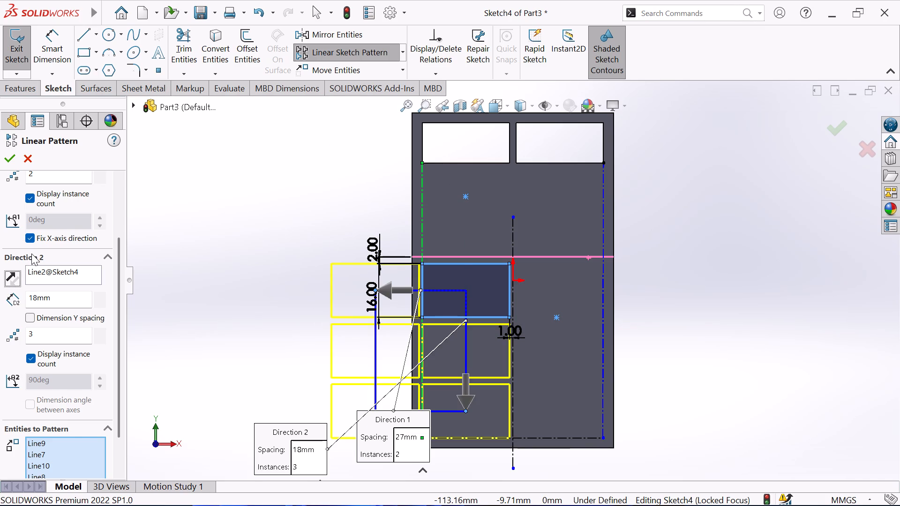
scroll(31, 253, up, 1)
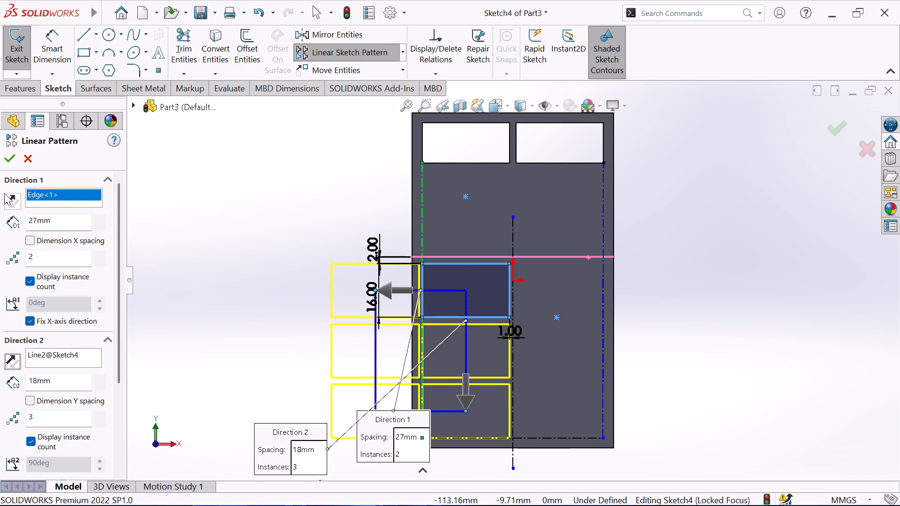
click(6, 198)
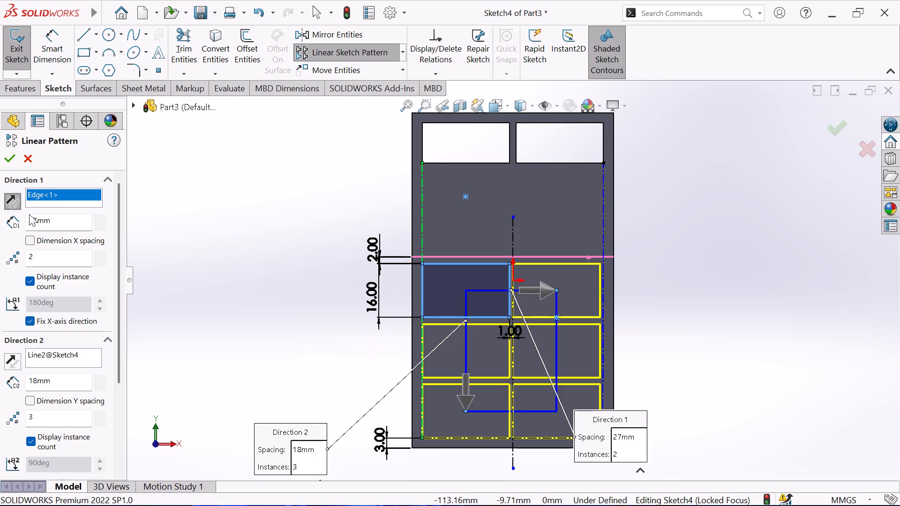
Set the pattern's Direction 1 spacing to 28 mm and finish the linear sketch pattern.
double_click(59, 222)
text(28)
key(Return)
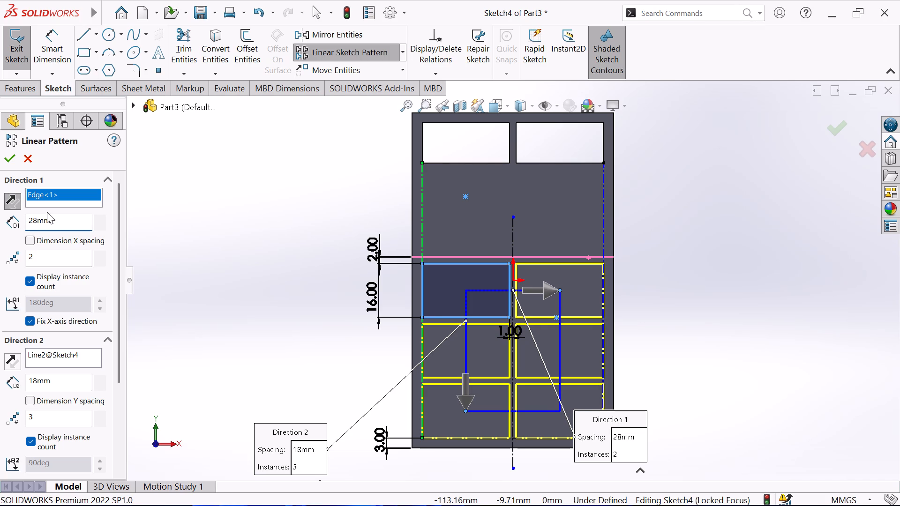
click(11, 156)
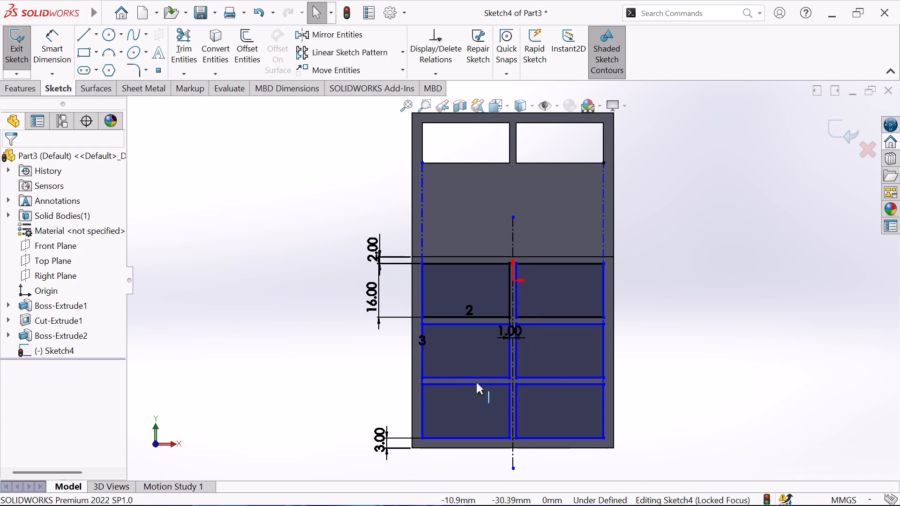
scroll(381, 341, up, 1)
scroll(469, 355, down, 1)
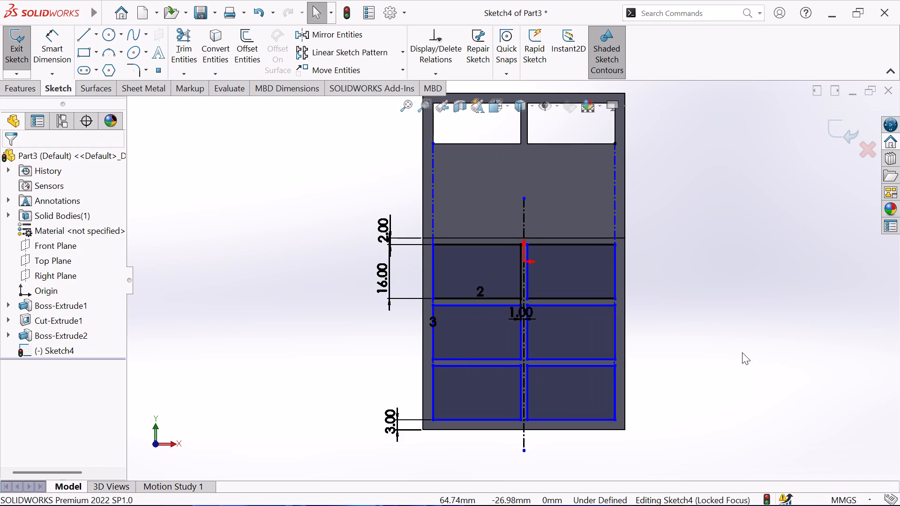
key(Escape)
key(Escape)
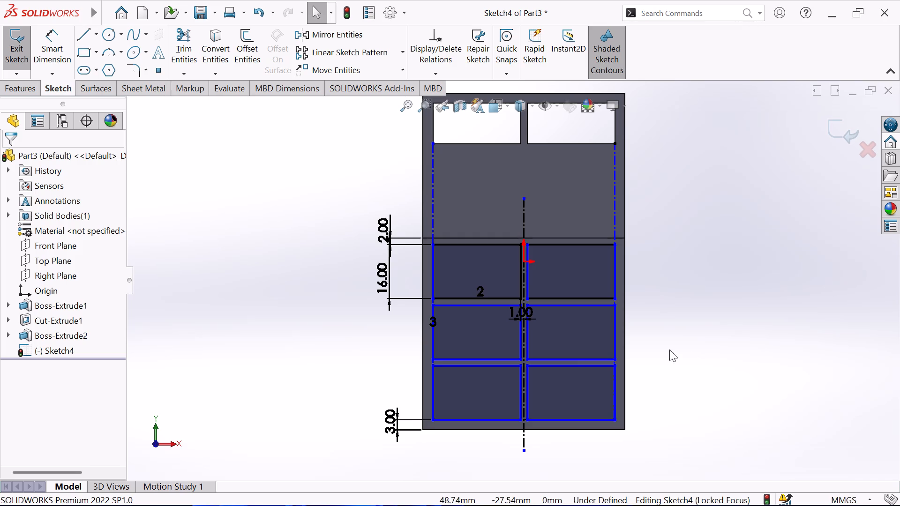
Exit the sketch and cut the six patterned rectangles Through All with an Extruded Cut.
click(19, 44)
click(13, 87)
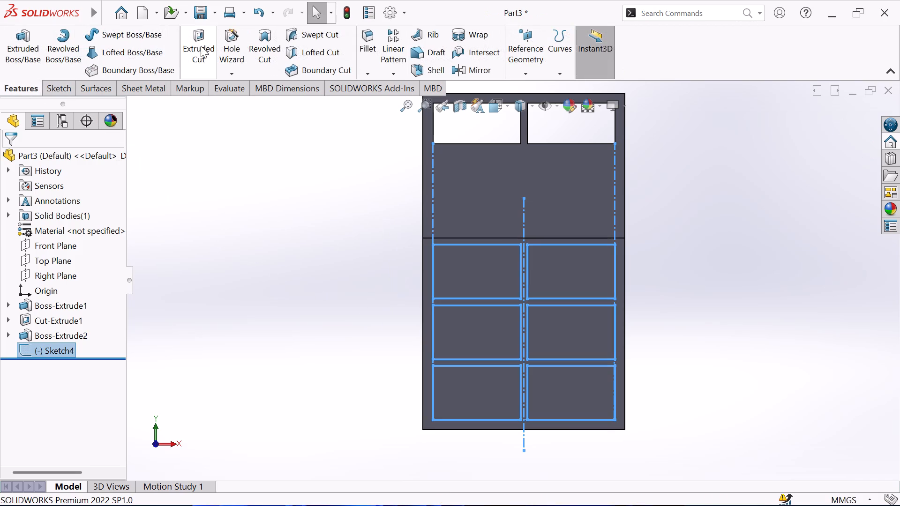
click(203, 44)
middle_drag(258, 182, 300, 210)
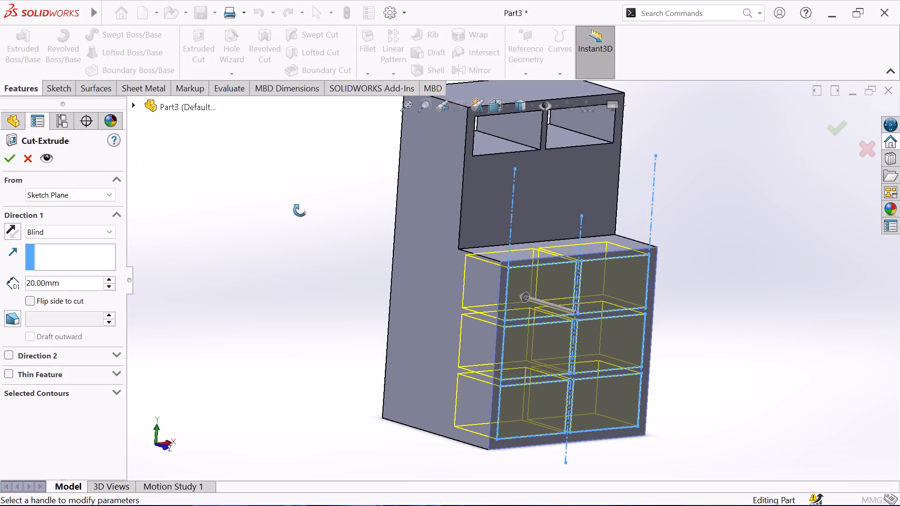
middle_drag(300, 210, 300, 210)
click(94, 233)
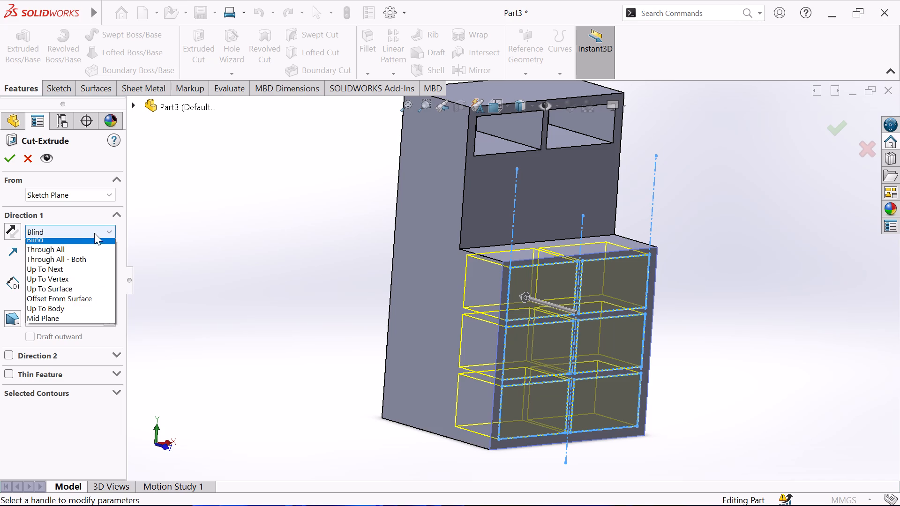
click(97, 253)
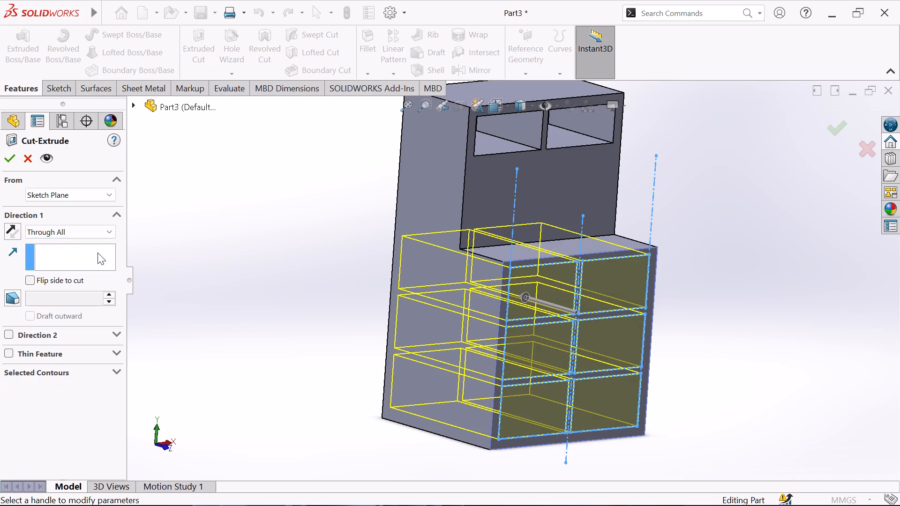
click(15, 166)
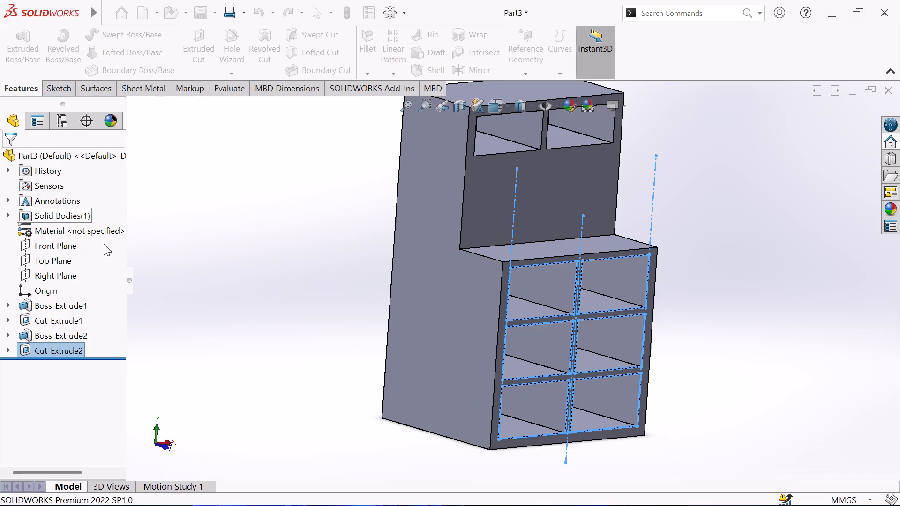
key(Escape)
Start a new sketch on the recessed upper front face, between the two upper openings and the lower section.
scroll(202, 278, up, 1)
middle_drag(202, 278, 178, 259)
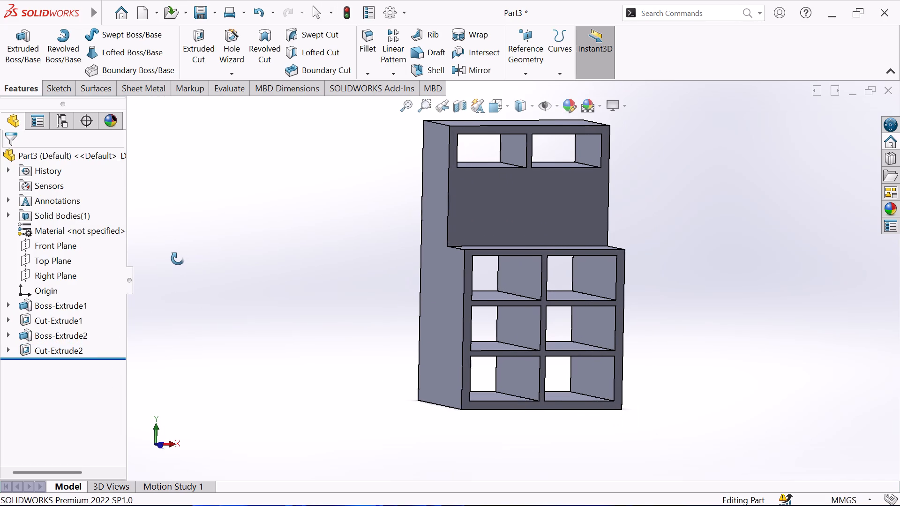
middle_drag(178, 259, 175, 260)
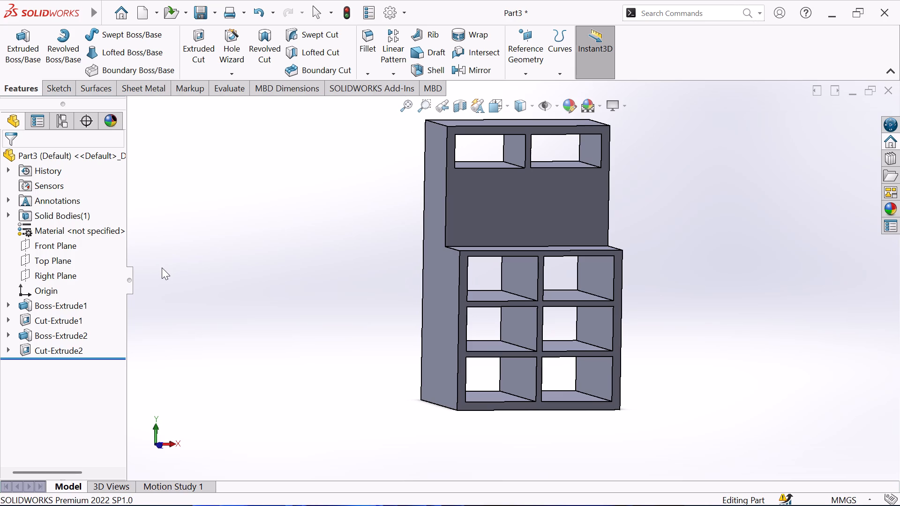
click(505, 193)
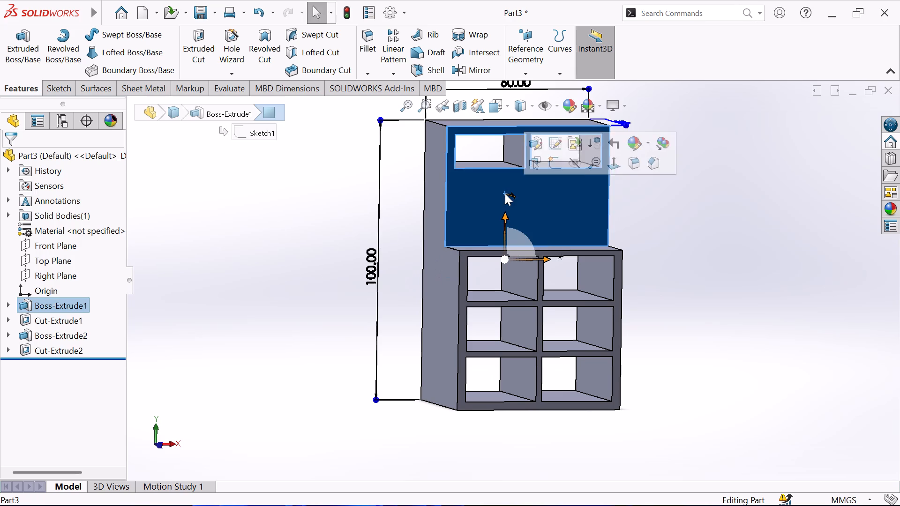
click(60, 83)
click(23, 41)
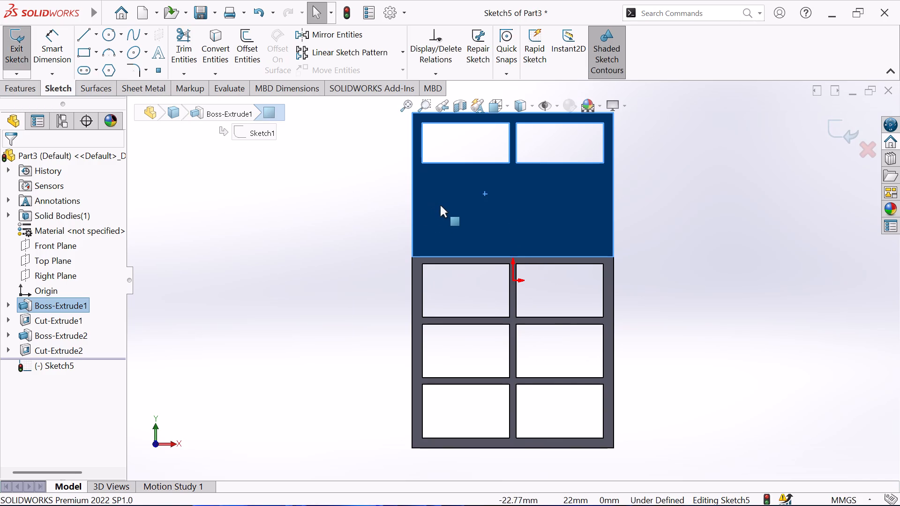
click(335, 206)
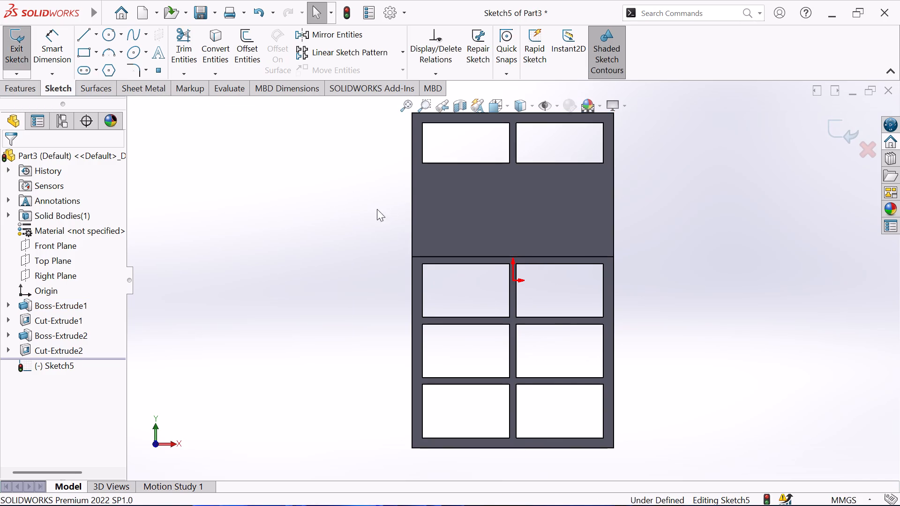
Draw a vertical centerline from the upper-left opening's lower outer corner to the top outer corner of the first left lower compartment.
scroll(477, 201, down, 1)
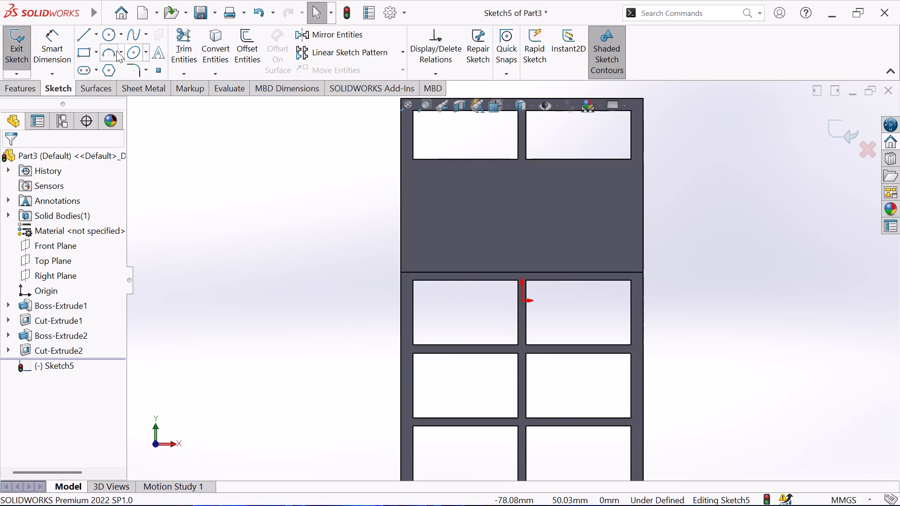
click(97, 30)
click(86, 69)
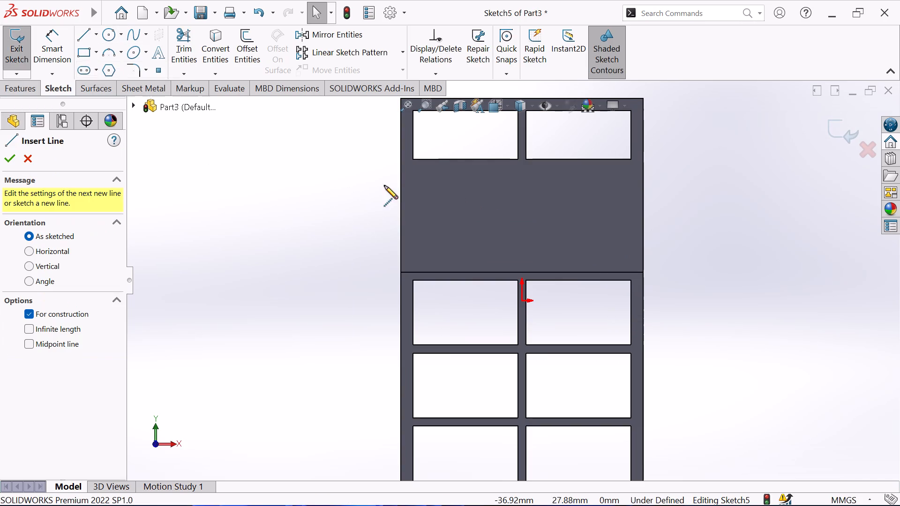
click(411, 159)
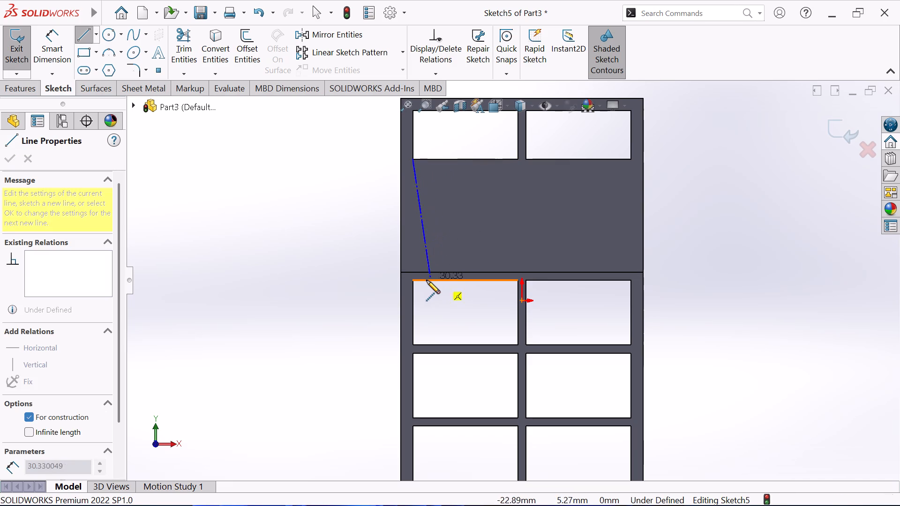
click(415, 281)
right_click(318, 257)
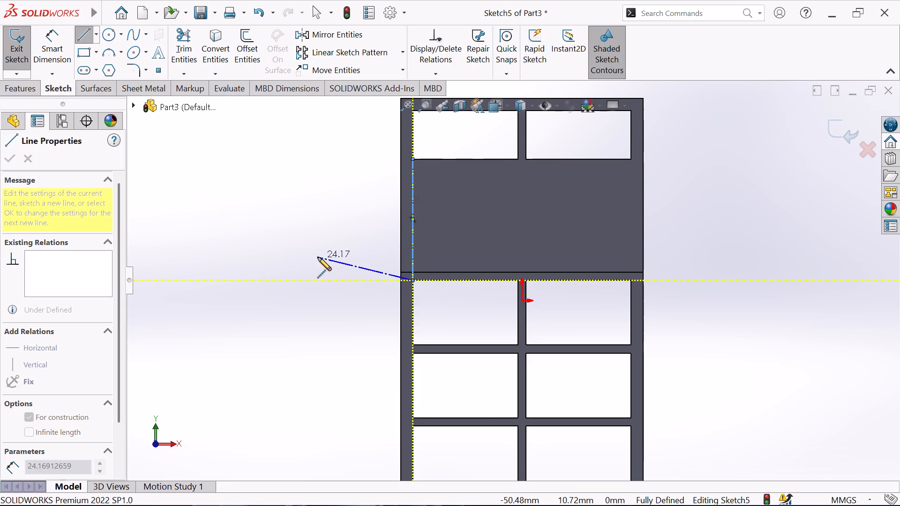
click(362, 264)
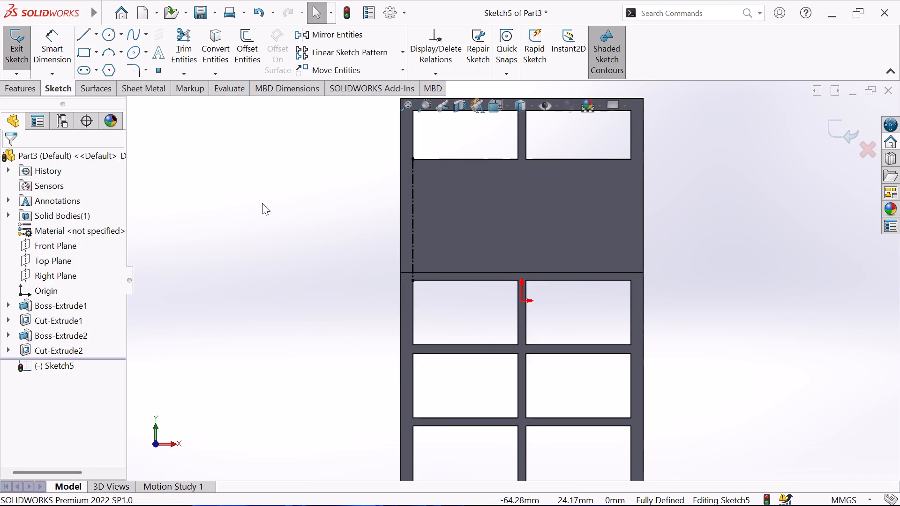
Draw a vertical centerline about 31 mm long from the upper-right opening's lower outer corner to the top outer corner of the right lower compartment.
click(97, 33)
click(87, 69)
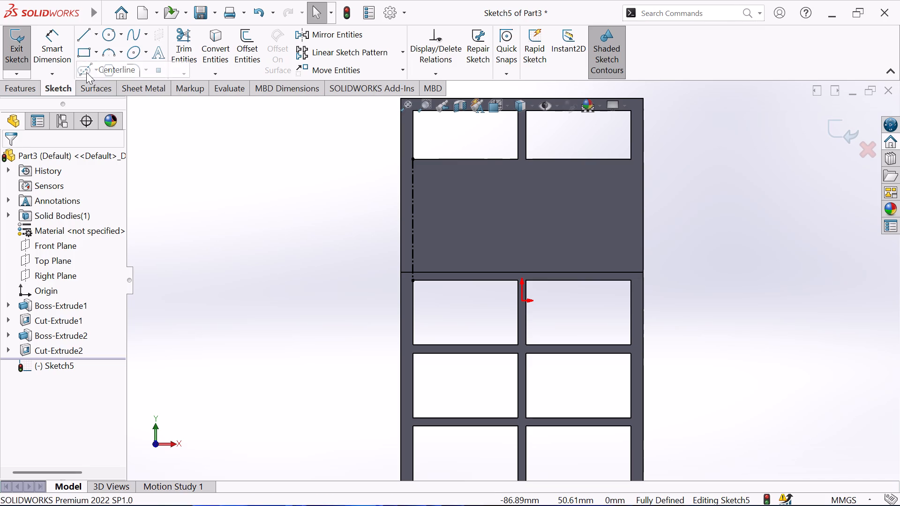
click(632, 160)
click(631, 285)
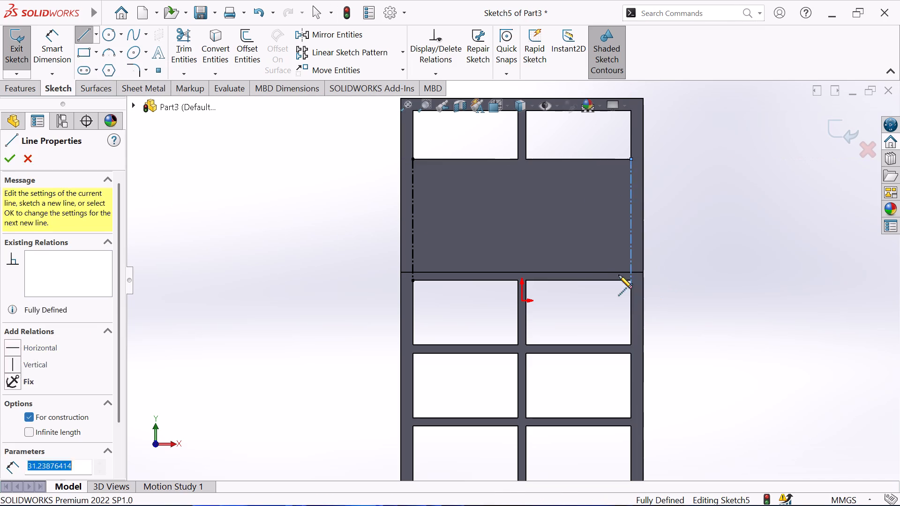
right_click(587, 253)
click(610, 264)
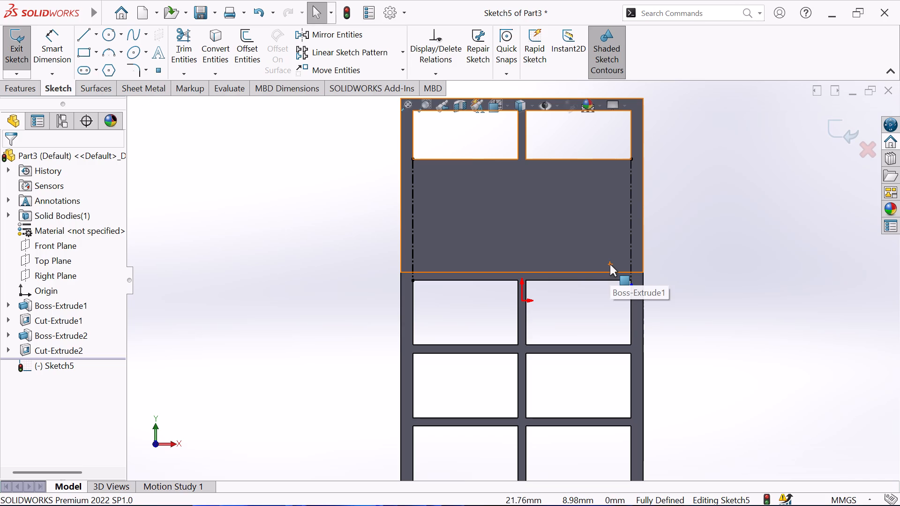
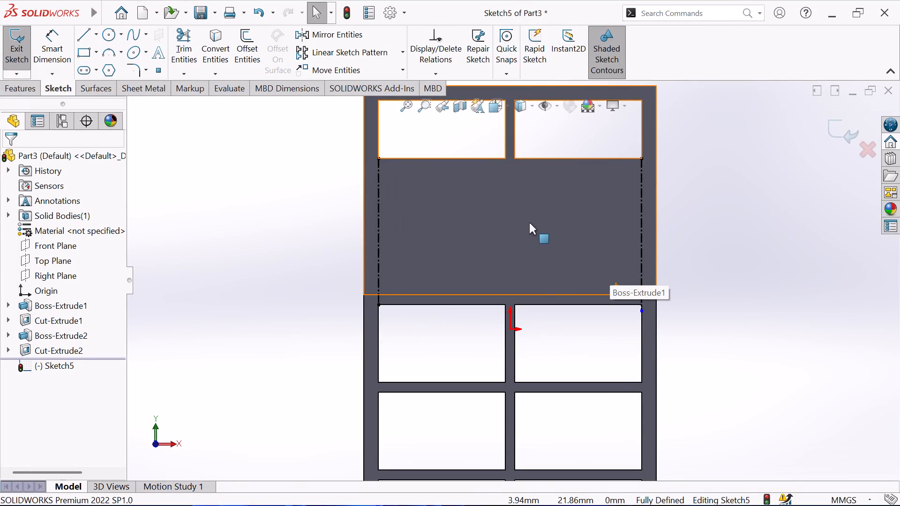
Draw a corner rectangle about 54 x 24.7 mm spanning between the two vertical centerlines on the middle face.
click(82, 54)
click(378, 167)
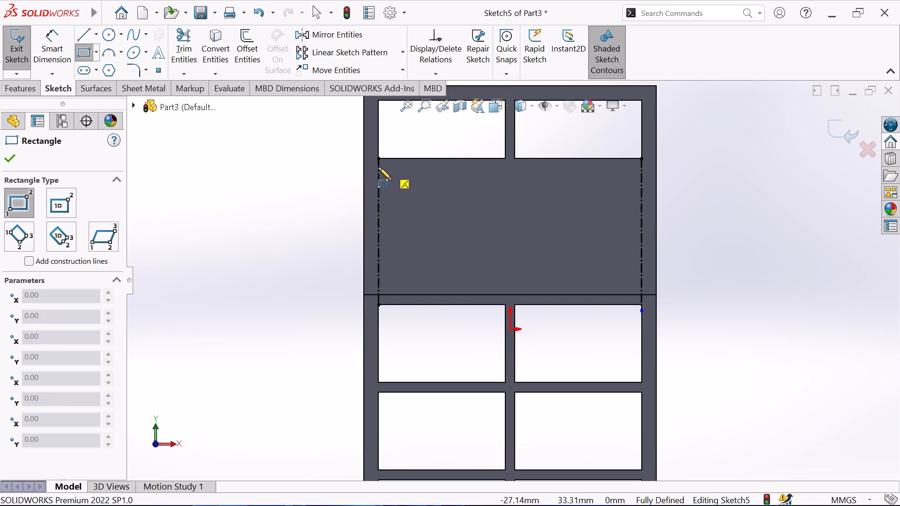
click(643, 287)
right_click(747, 259)
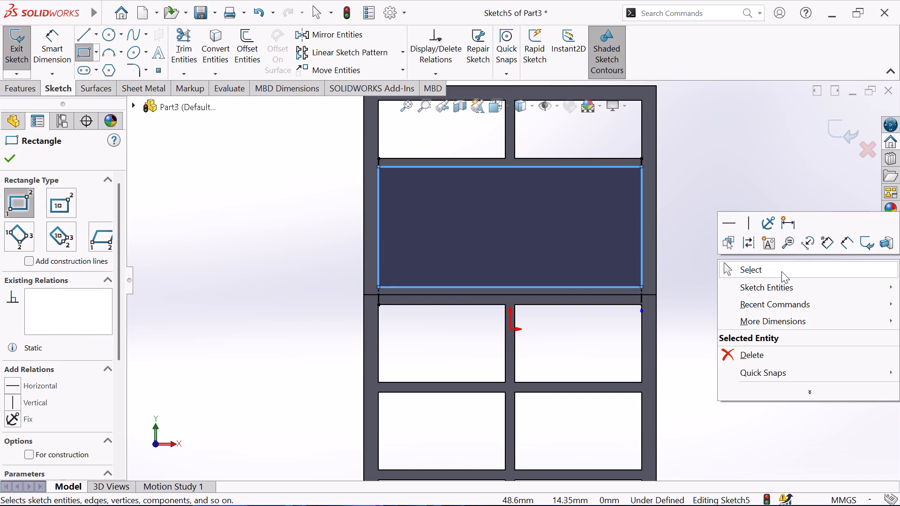
click(781, 271)
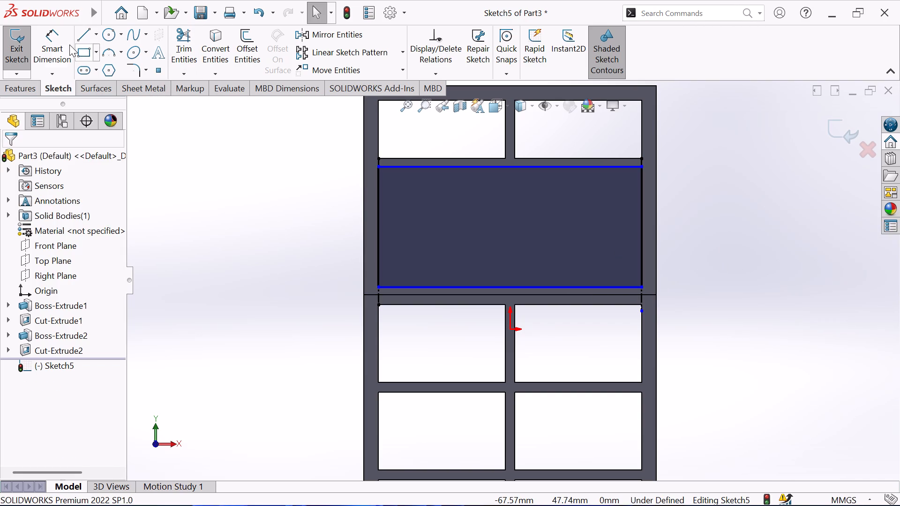
Dimension the gap between the upper-left opening's bottom edge and the rectangle's top line to 2 mm.
click(65, 42)
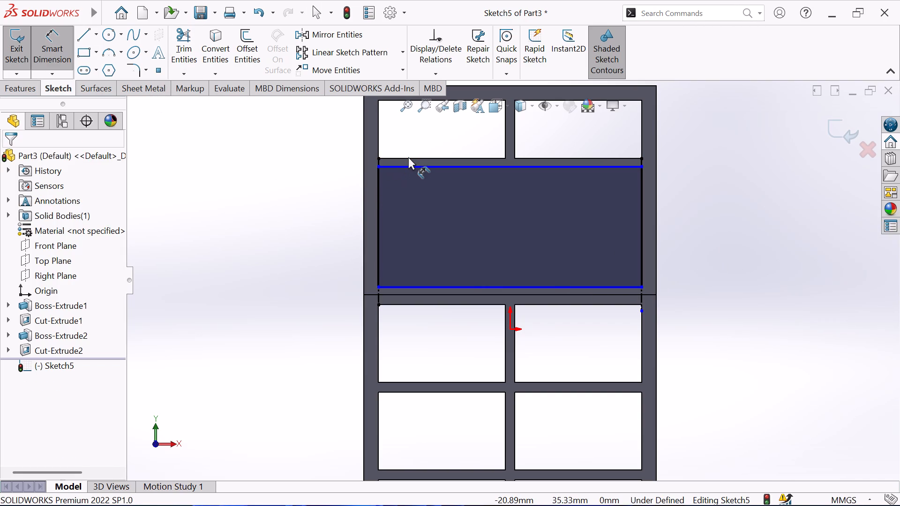
click(408, 159)
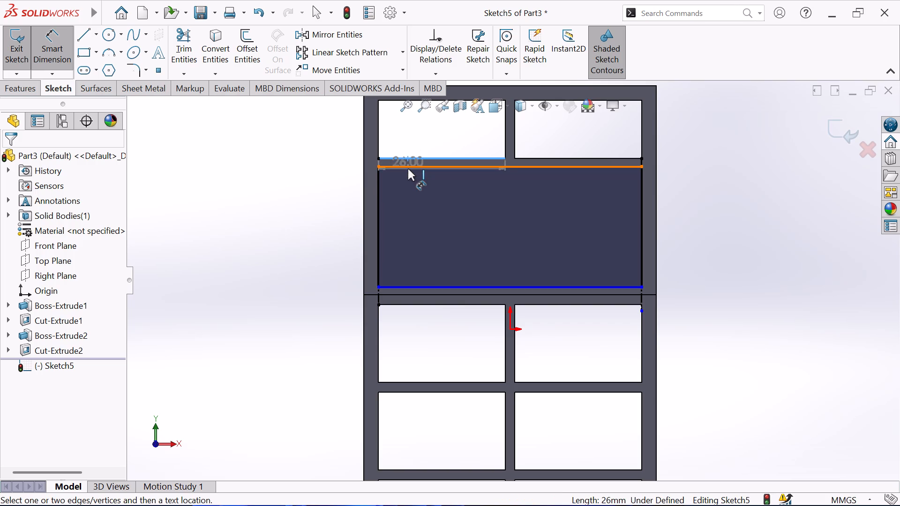
click(409, 165)
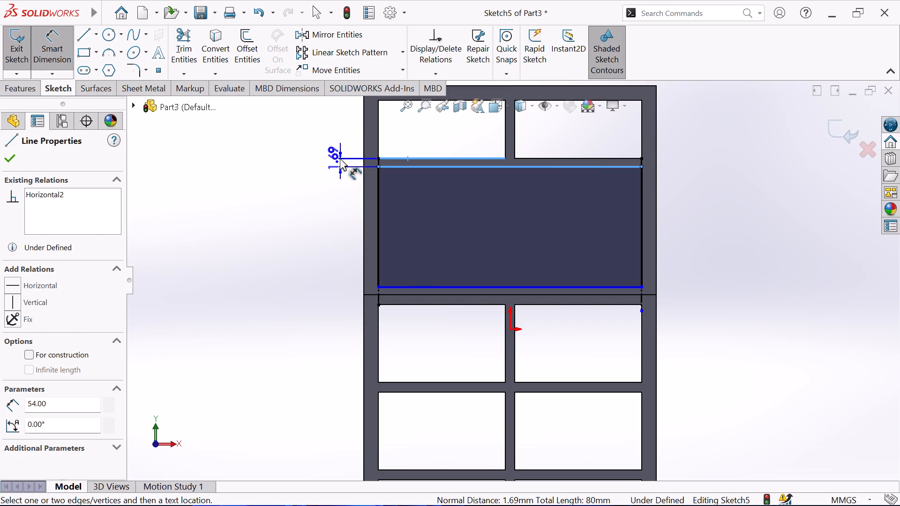
click(340, 158)
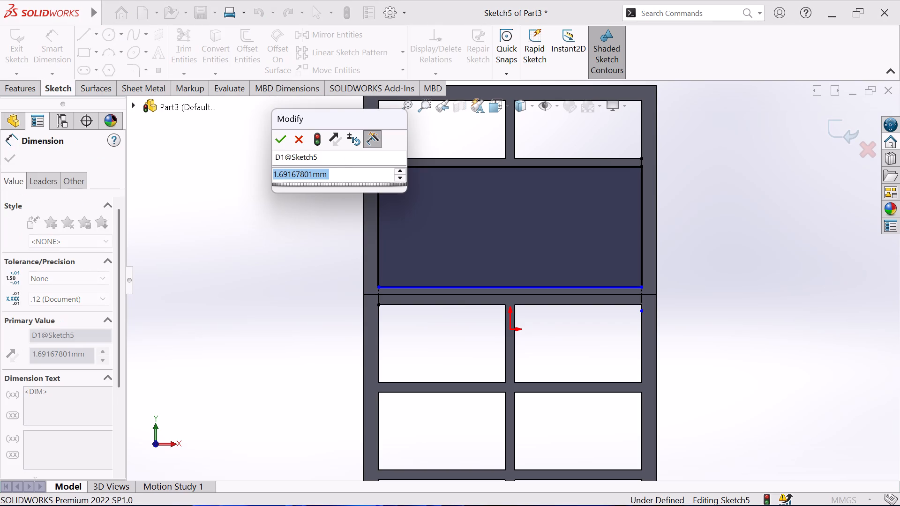
key(2)
key(Return)
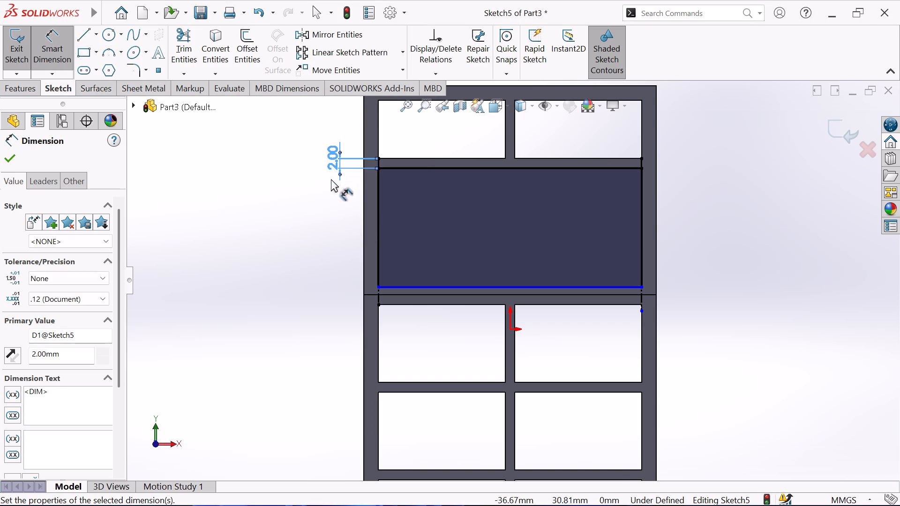
Dimension the gap between the rectangle's bottom line and the lower section's top edge to 2 mm.
click(419, 287)
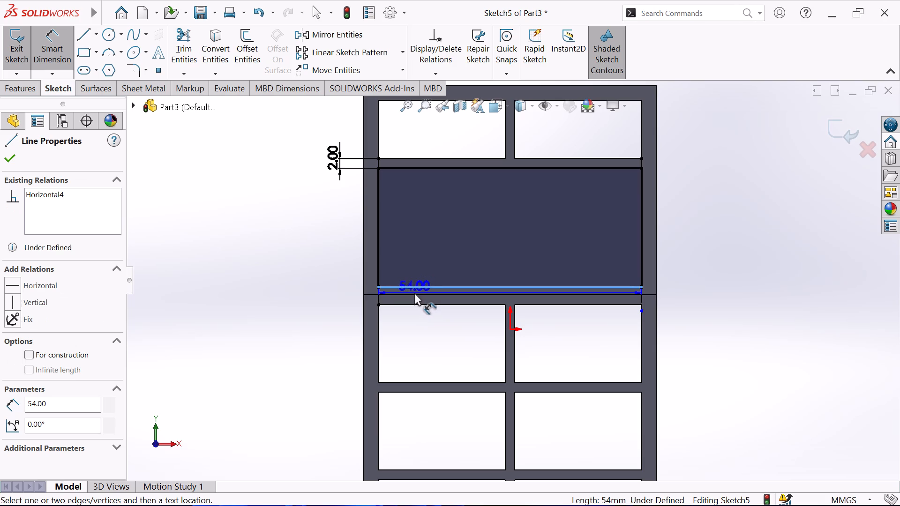
click(413, 295)
click(313, 288)
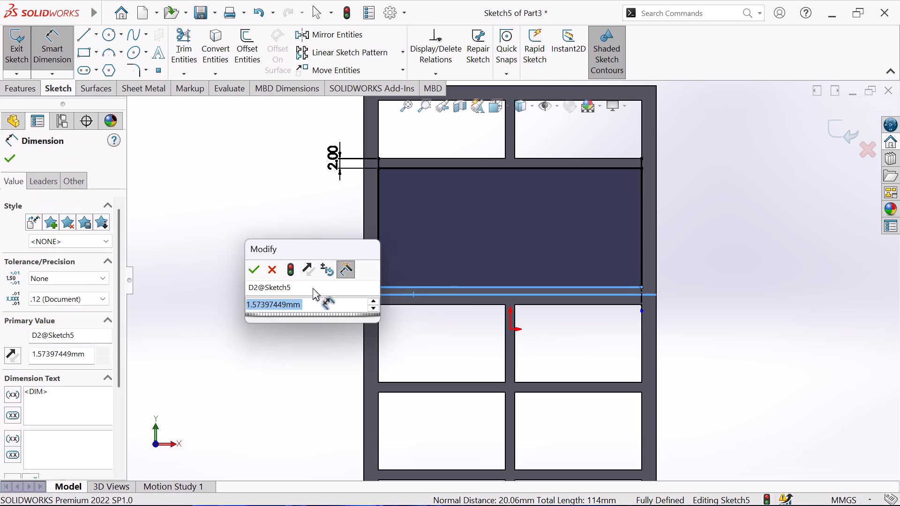
key(2)
key(Return)
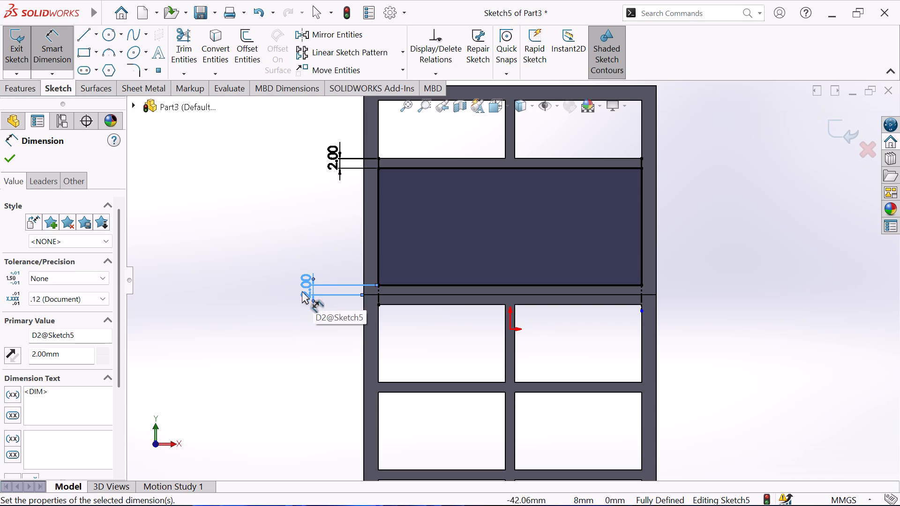
right_click(201, 269)
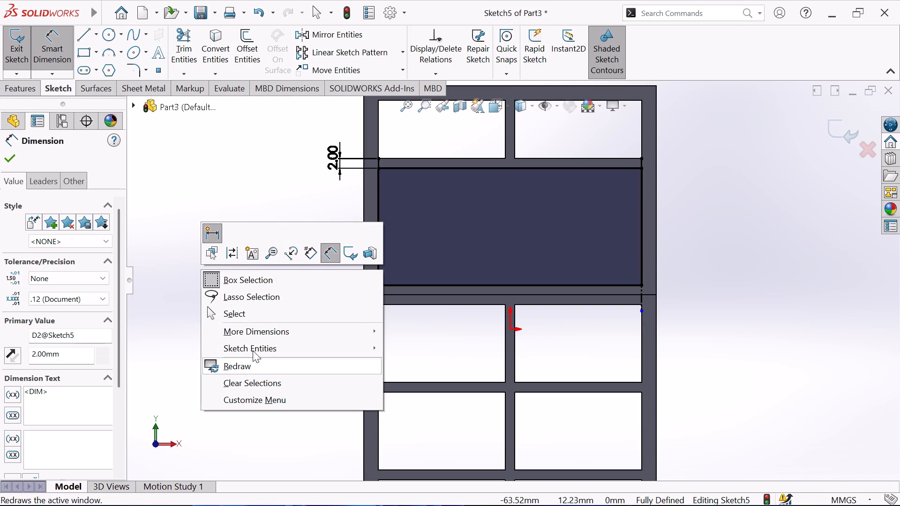
click(257, 315)
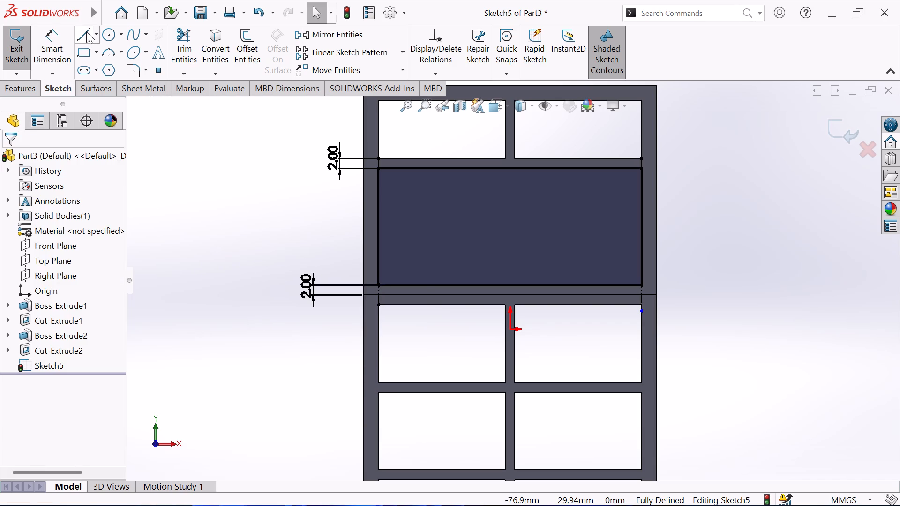
Draw a diagonal line about 4.8 mm long at 45° across the rectangle's lower-left corner.
click(86, 31)
click(395, 286)
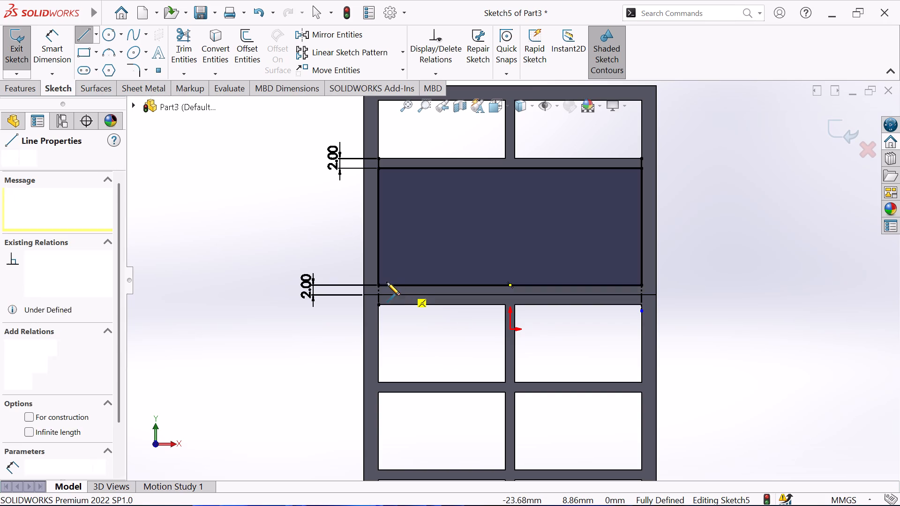
click(378, 269)
right_click(284, 235)
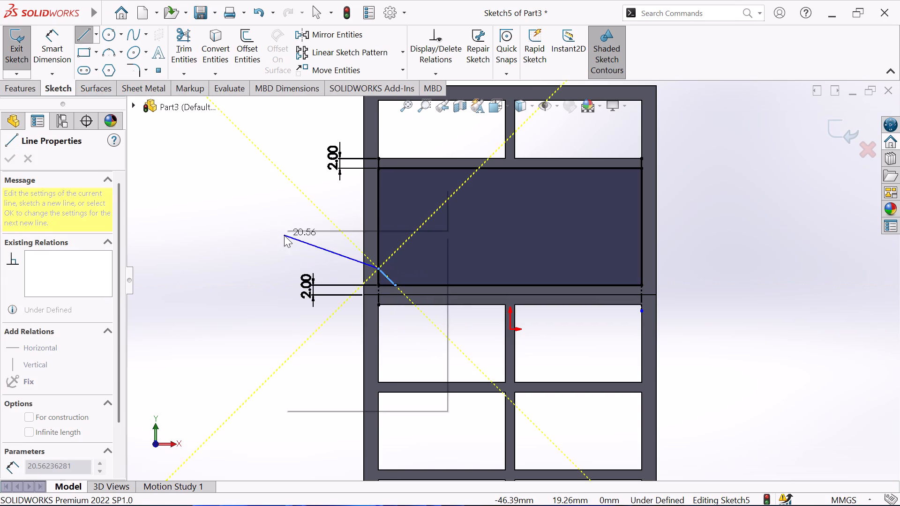
click(315, 244)
Dimension the angle between the diagonal line and the rectangle's bottom line.
click(63, 45)
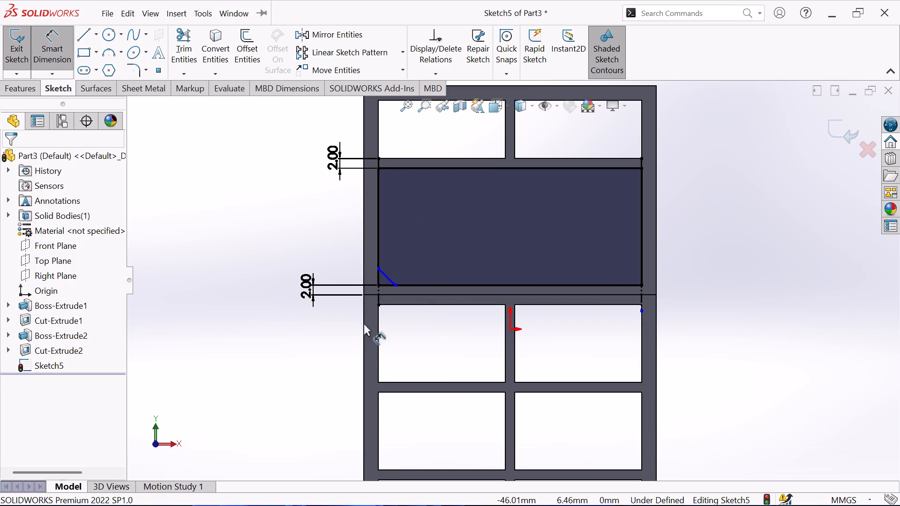
click(385, 276)
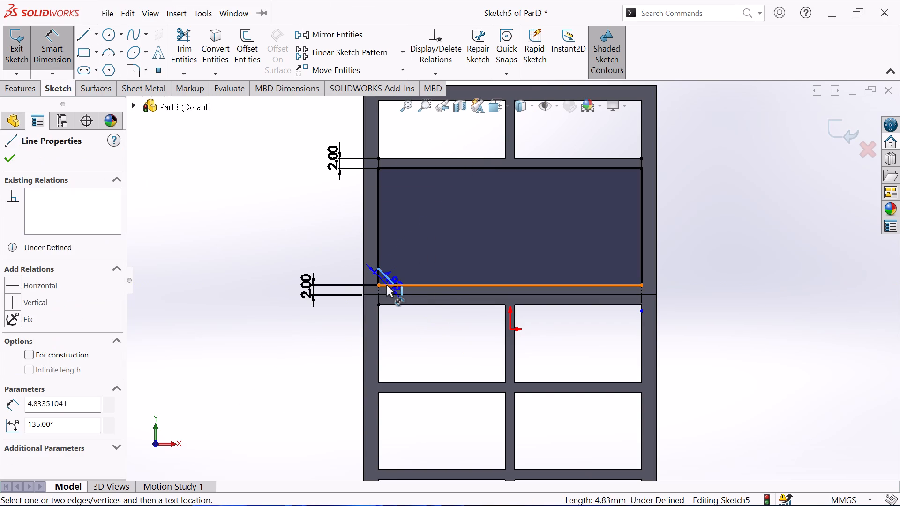
click(386, 285)
click(353, 266)
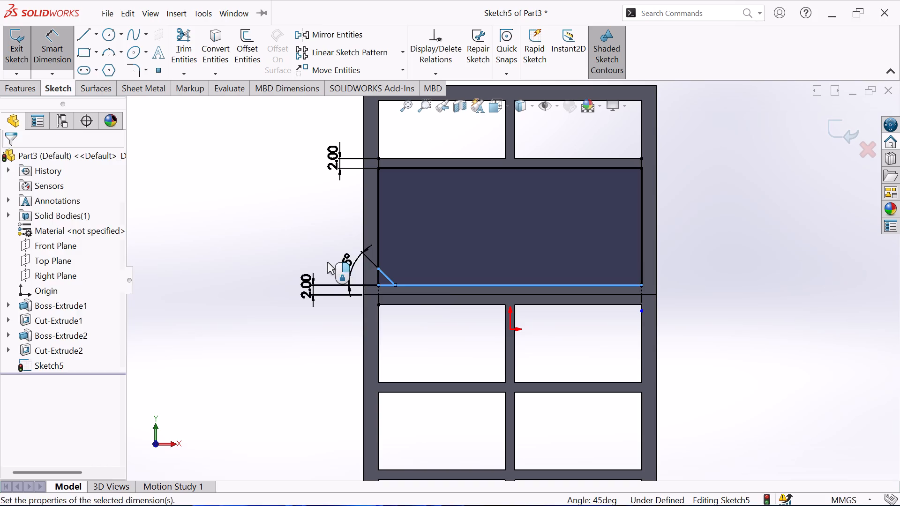
click(292, 247)
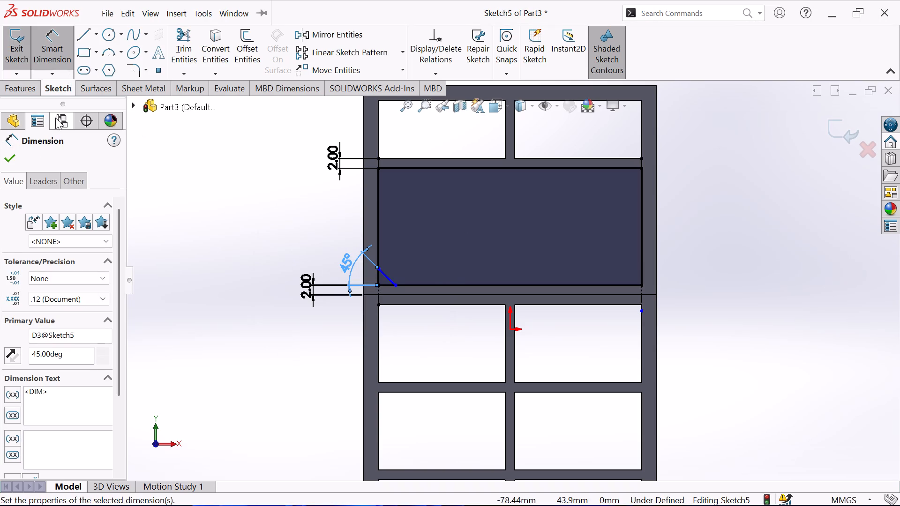
click(9, 157)
Dimension the horizontal distance from the rectangle's lower-left corner to the diagonal's lower endpoint to 2 mm.
click(58, 48)
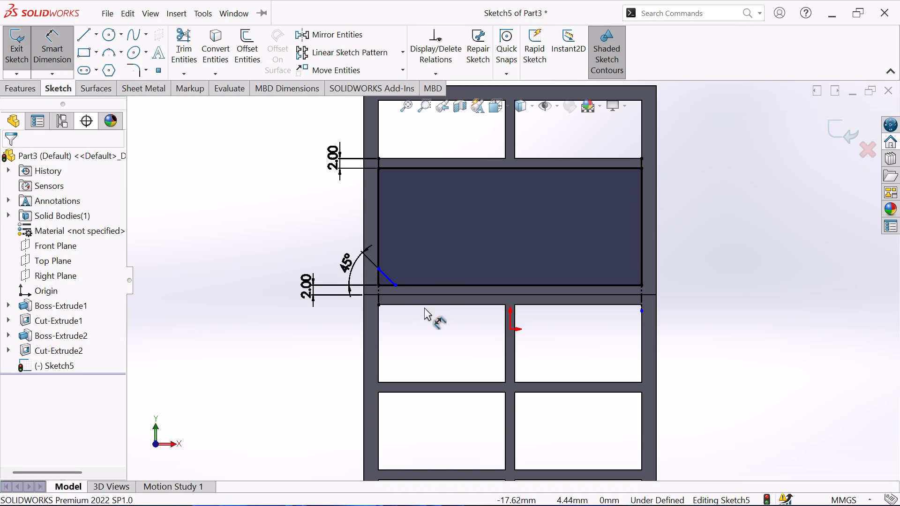
click(394, 285)
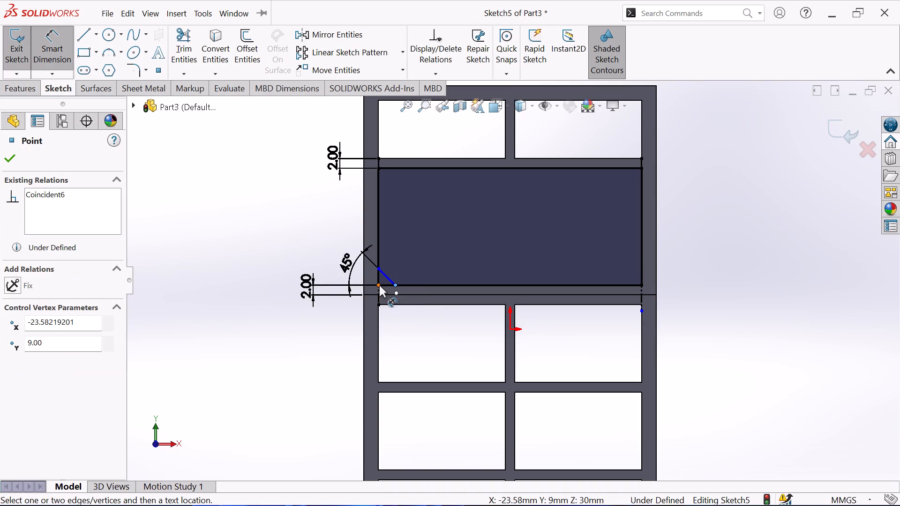
click(379, 285)
click(387, 289)
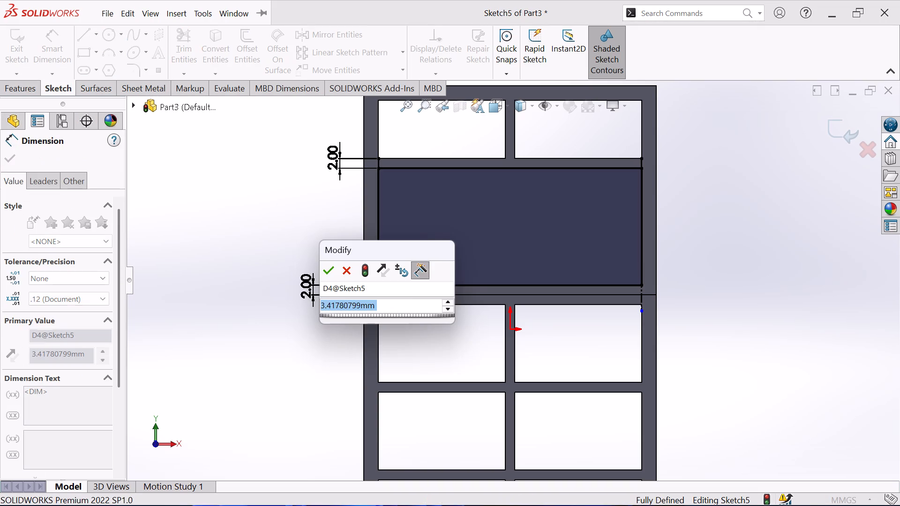
key(2)
key(Return)
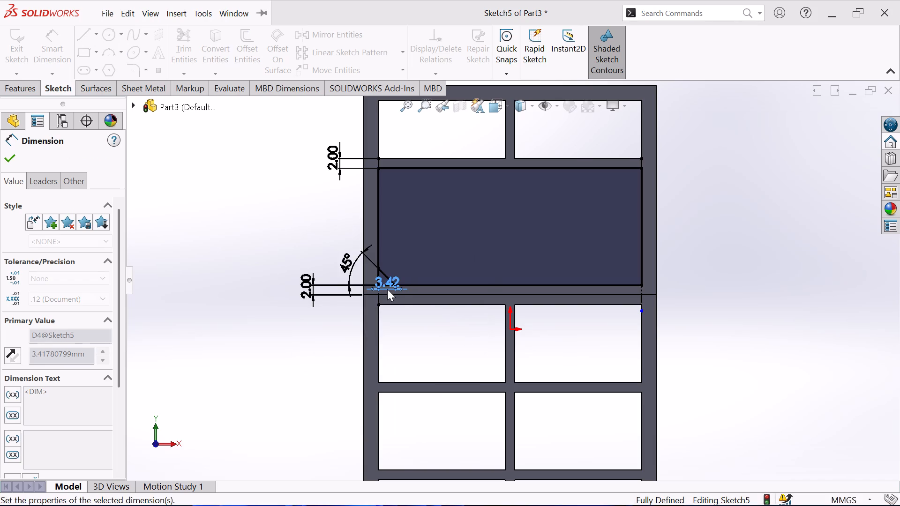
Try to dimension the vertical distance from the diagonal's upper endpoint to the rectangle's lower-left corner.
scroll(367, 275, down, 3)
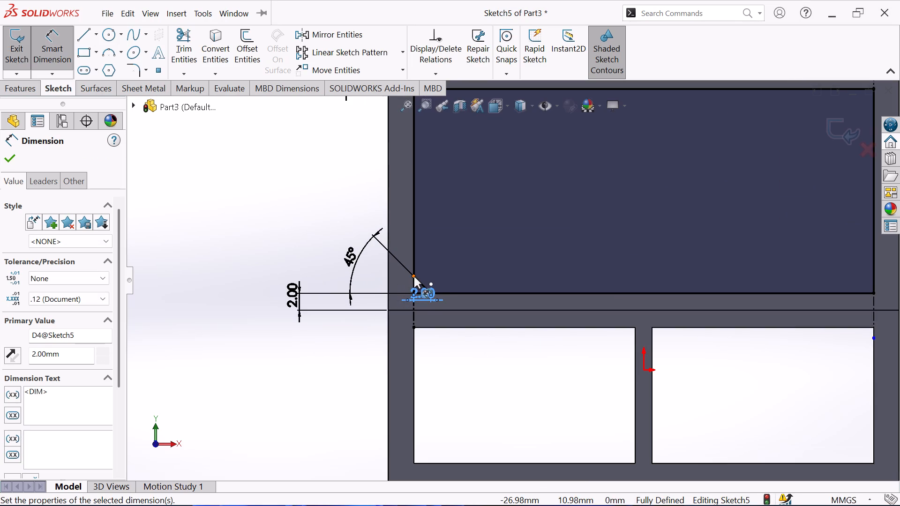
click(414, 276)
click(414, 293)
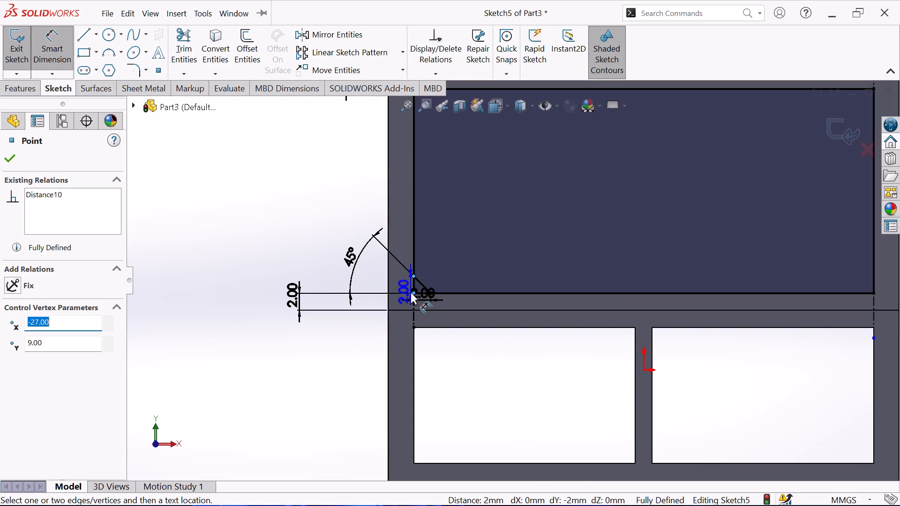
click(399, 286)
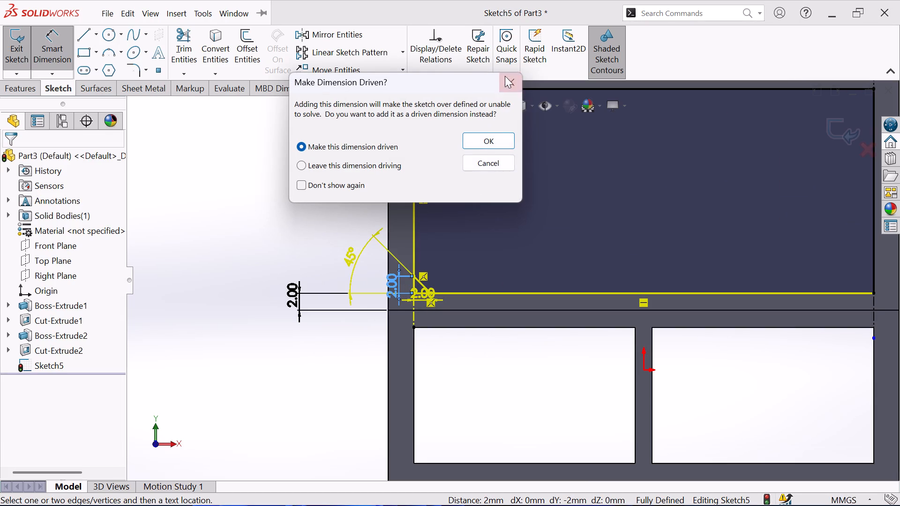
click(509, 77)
Draw a vertical centerline about 40 mm long from the origin up through the middle of the rectangle.
scroll(532, 260, up, 5)
scroll(615, 275, down, 2)
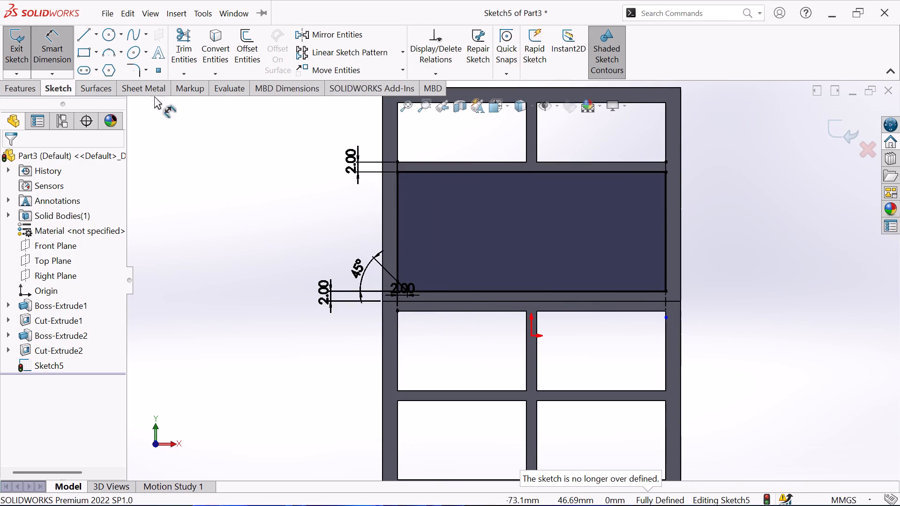
click(95, 30)
click(86, 64)
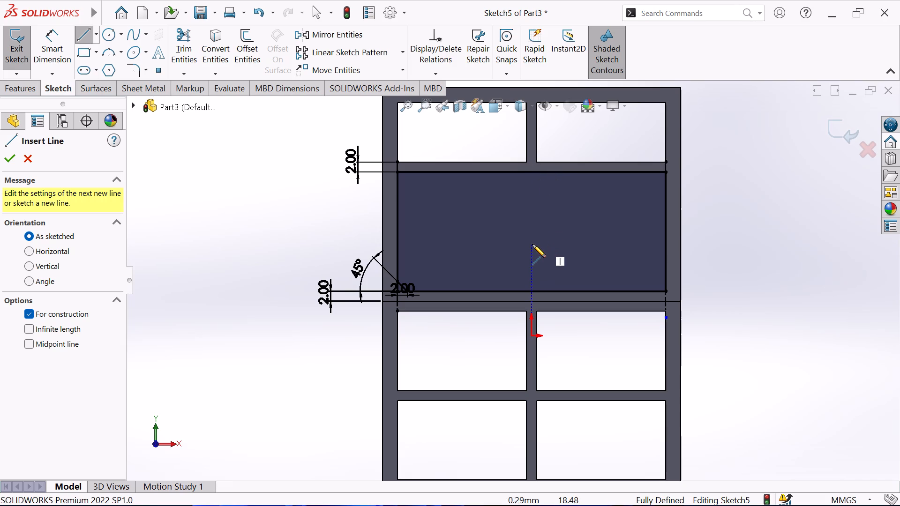
click(531, 334)
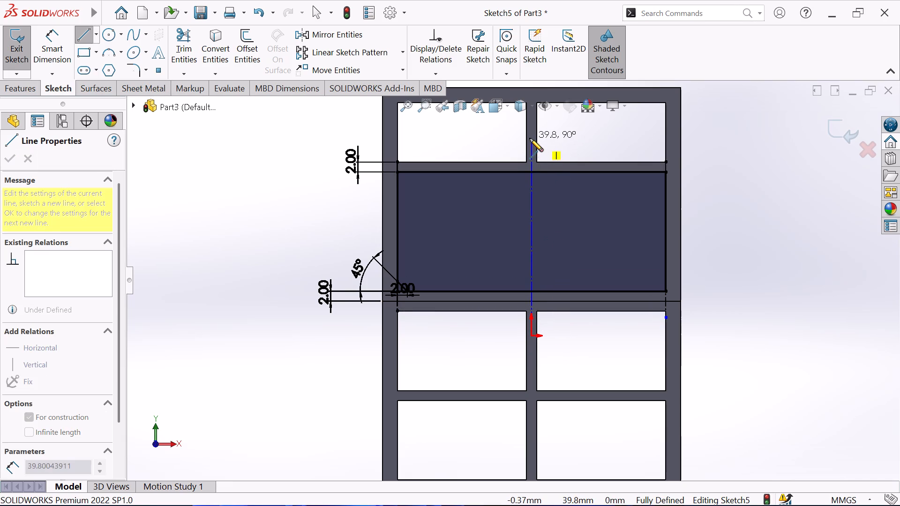
click(530, 138)
right_click(534, 228)
click(567, 236)
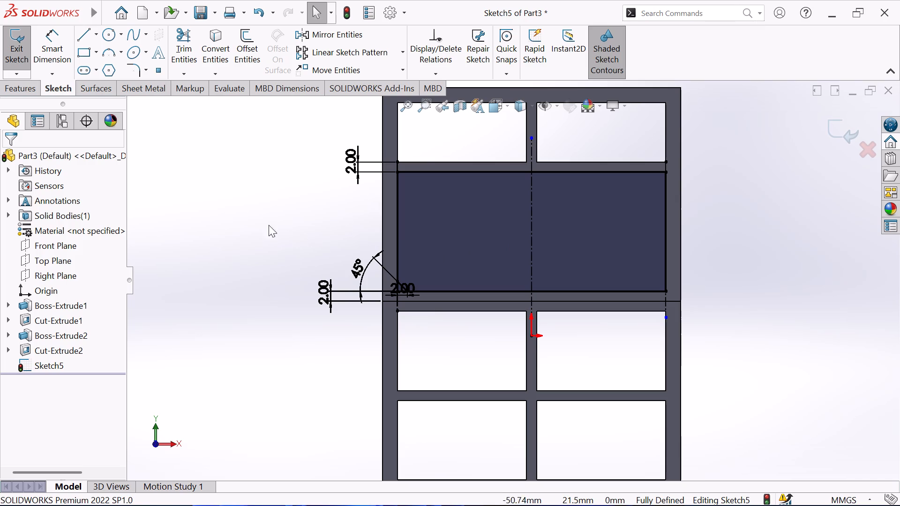
Mirror the corner diagonal line about the vertical centerline through the origin, keeping the original.
scroll(413, 284, down, 2)
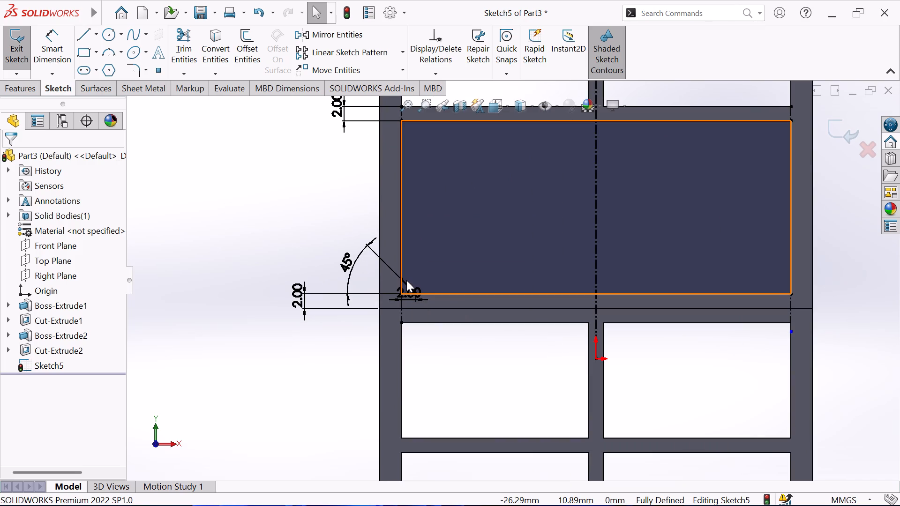
click(338, 32)
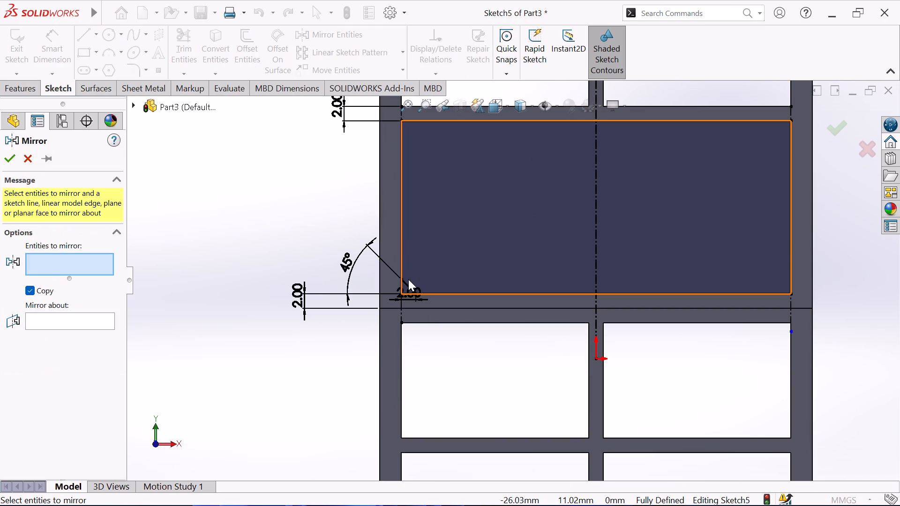
click(408, 284)
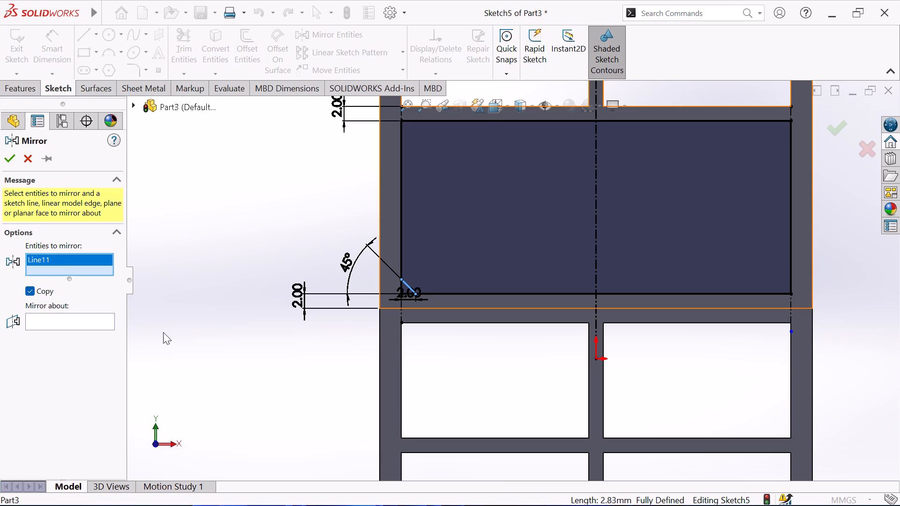
click(93, 322)
click(594, 269)
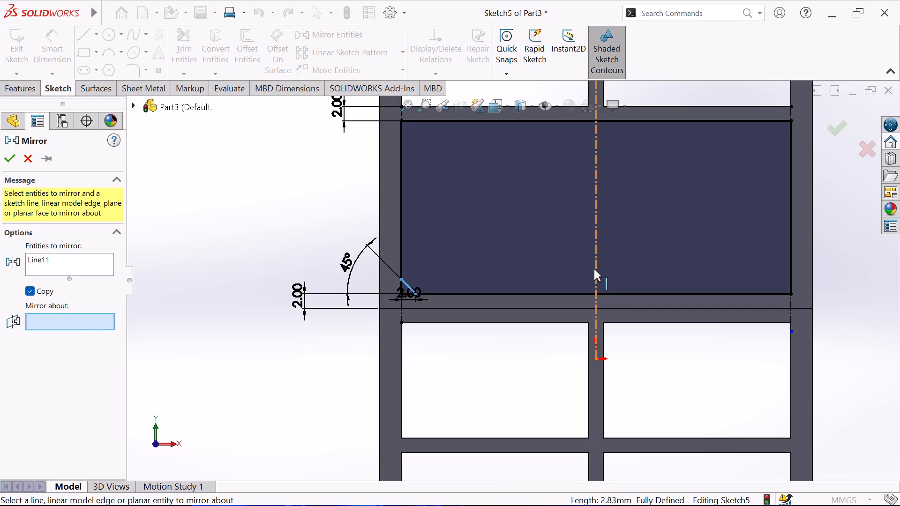
click(10, 158)
Draw a 54 mm horizontal centerline across the rectangle between the midpoints of its left and right sides.
click(97, 37)
click(88, 71)
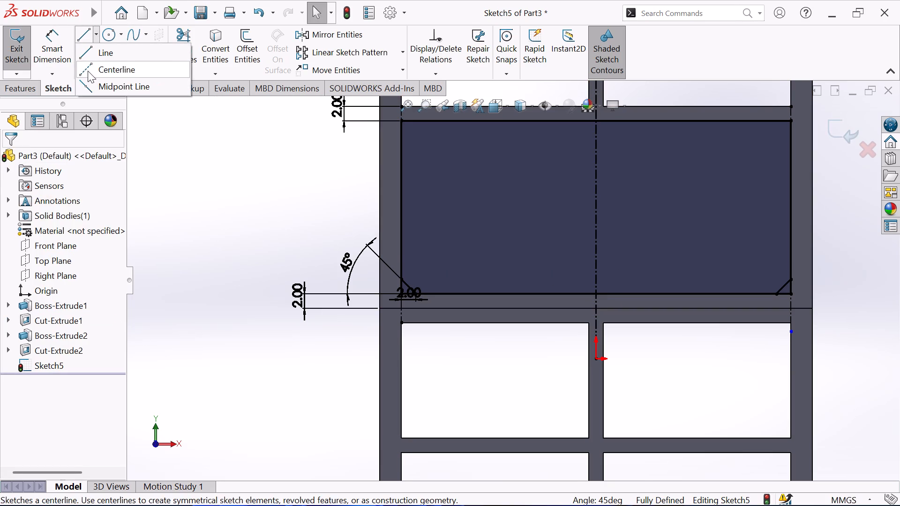
click(402, 206)
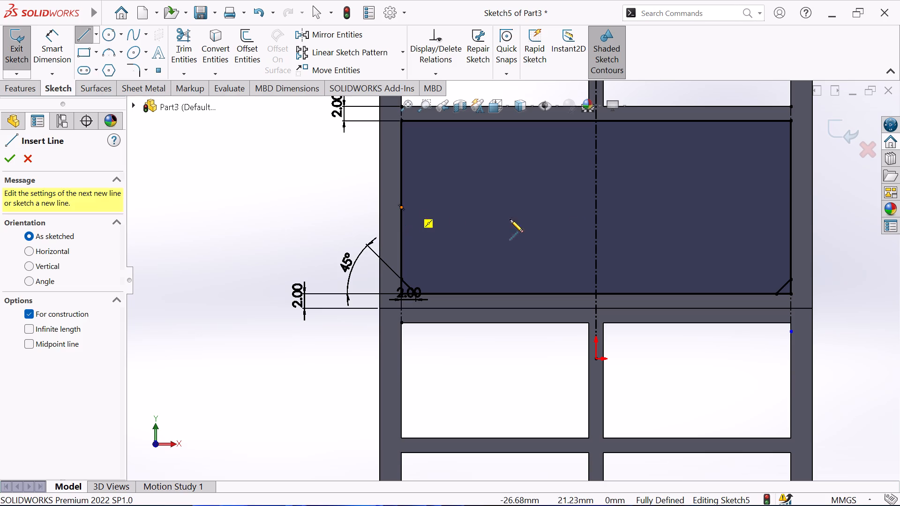
click(793, 207)
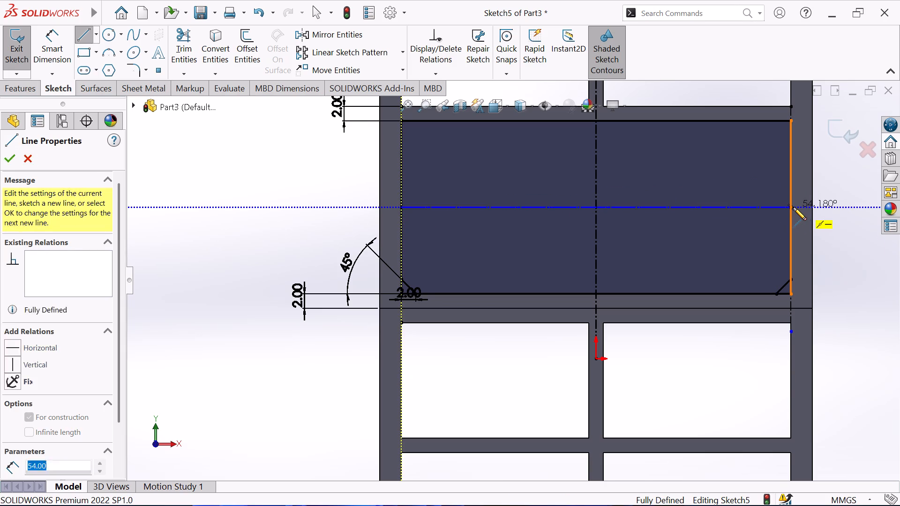
right_click(864, 262)
click(847, 271)
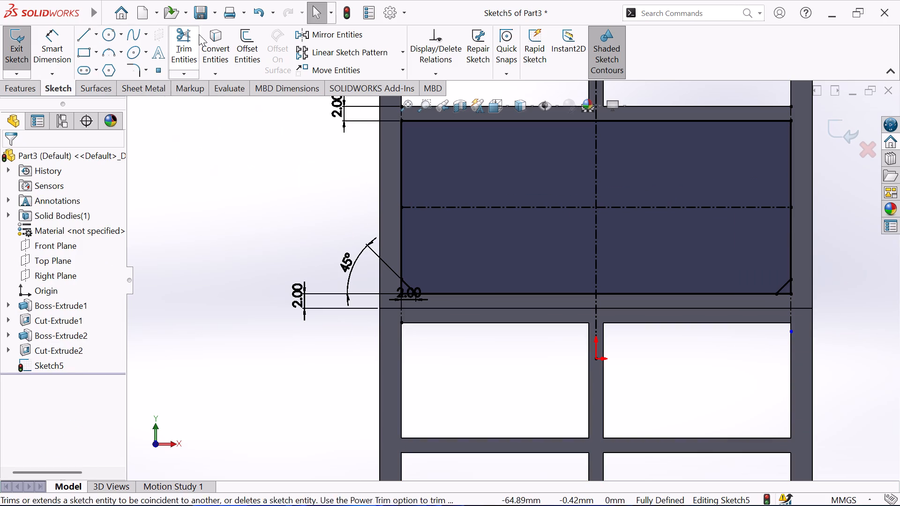
Mirror both lower corner diagonals about the horizontal centerline to the rectangle's upper corners, keeping the originals.
click(326, 35)
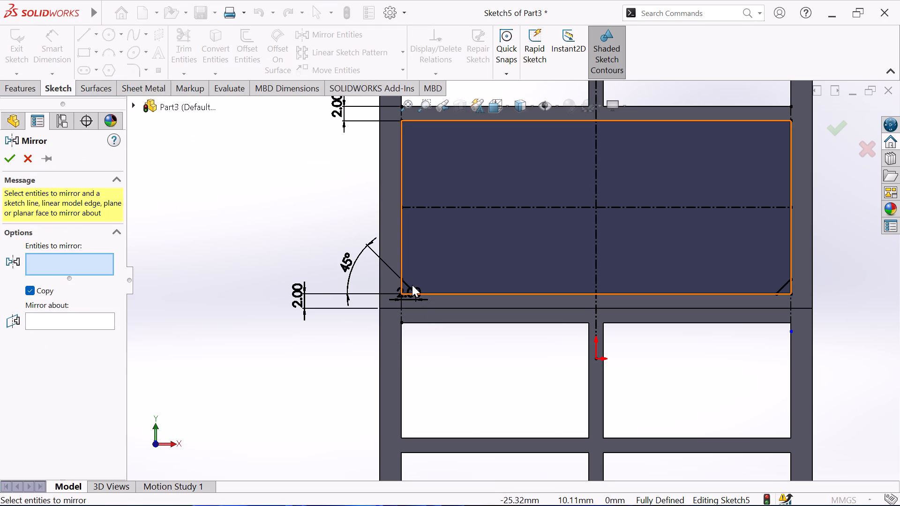
click(409, 285)
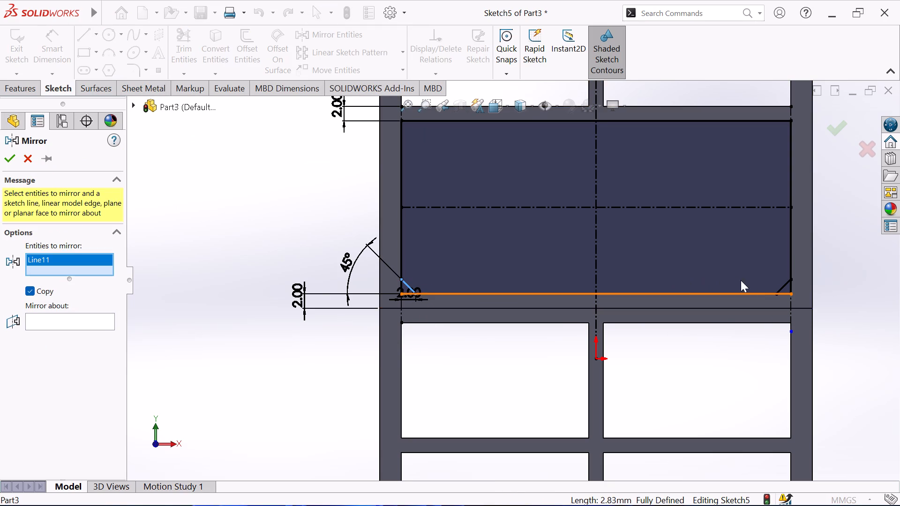
click(782, 285)
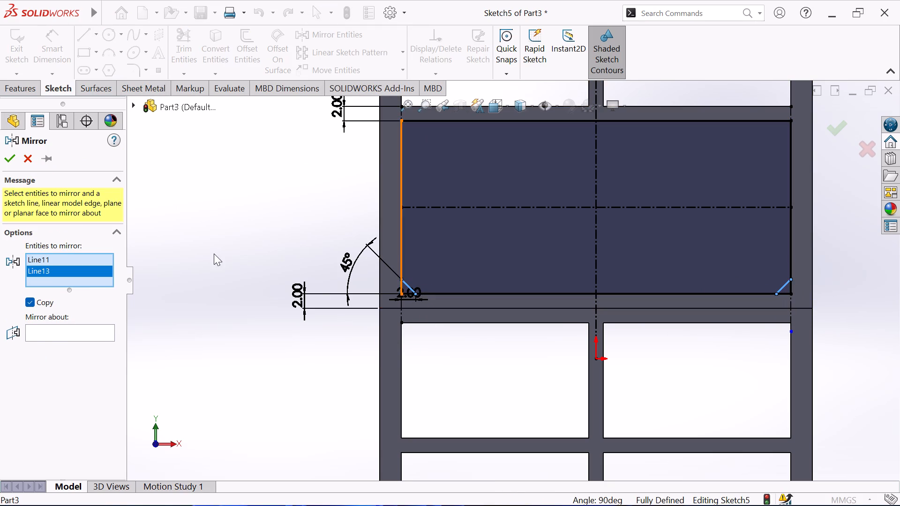
click(52, 333)
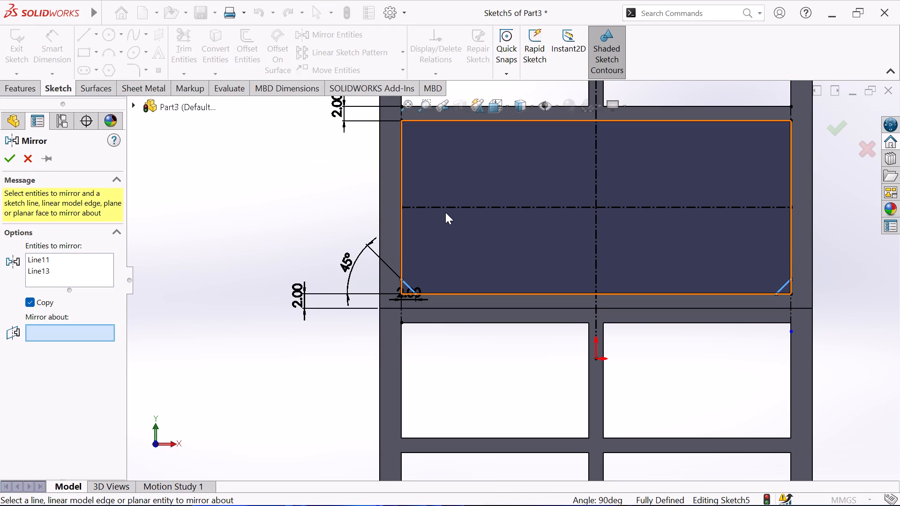
click(450, 205)
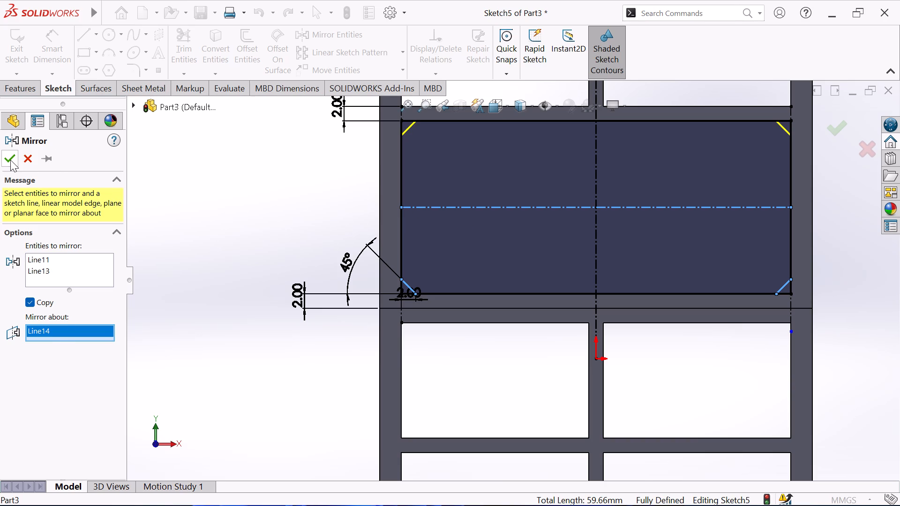
click(10, 160)
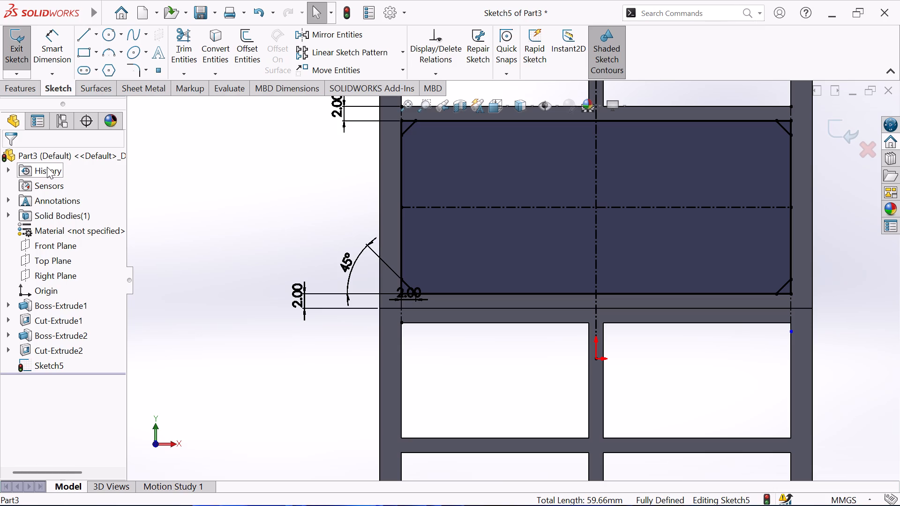
Draw an inverted V of two perpendicular lines, each about 33.9 mm, from the lower-left diagonal's lower endpoint to the top edge and back to the bottom edge.
click(86, 32)
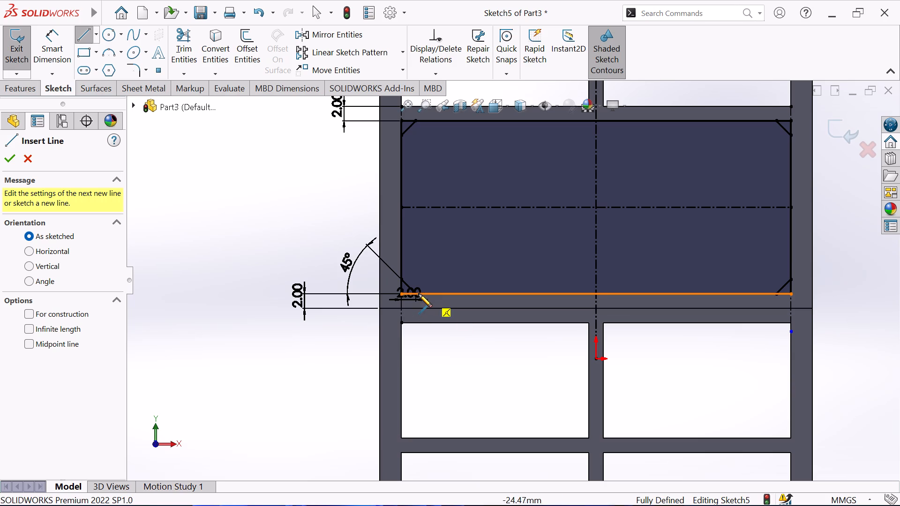
click(417, 294)
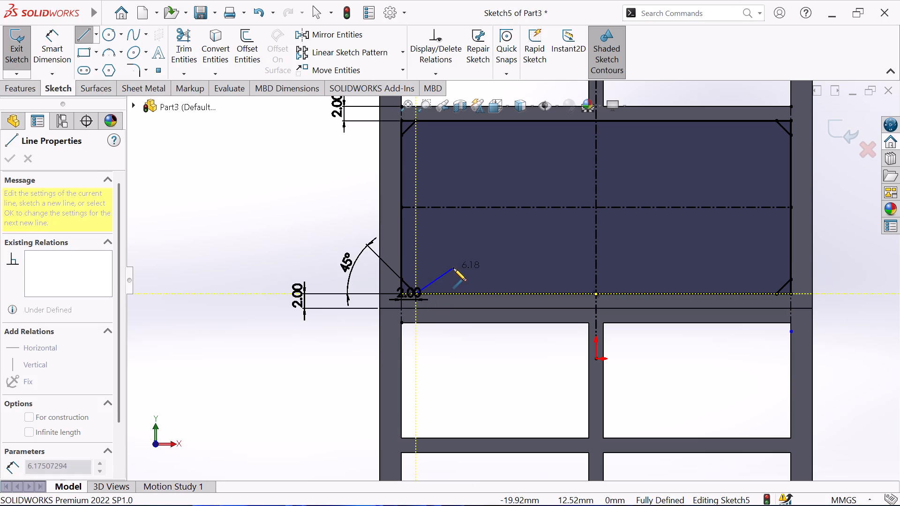
scroll(571, 179, up, 1)
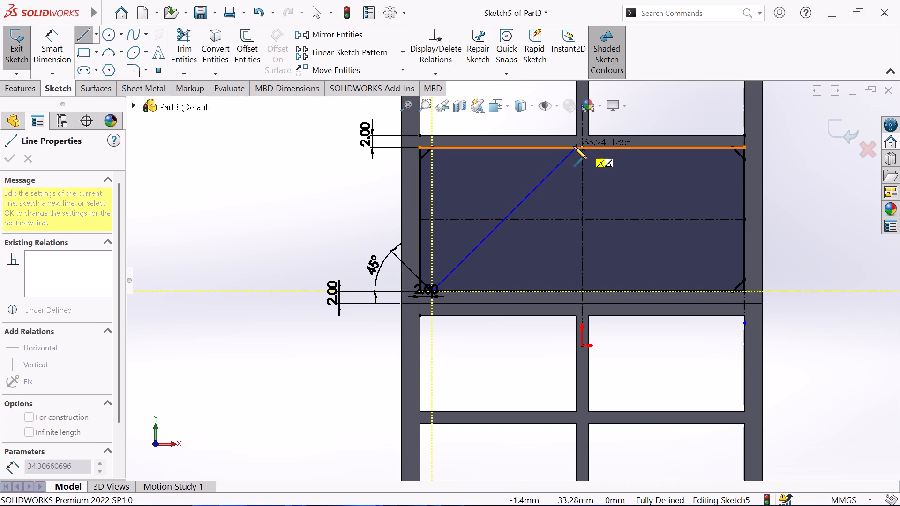
click(576, 147)
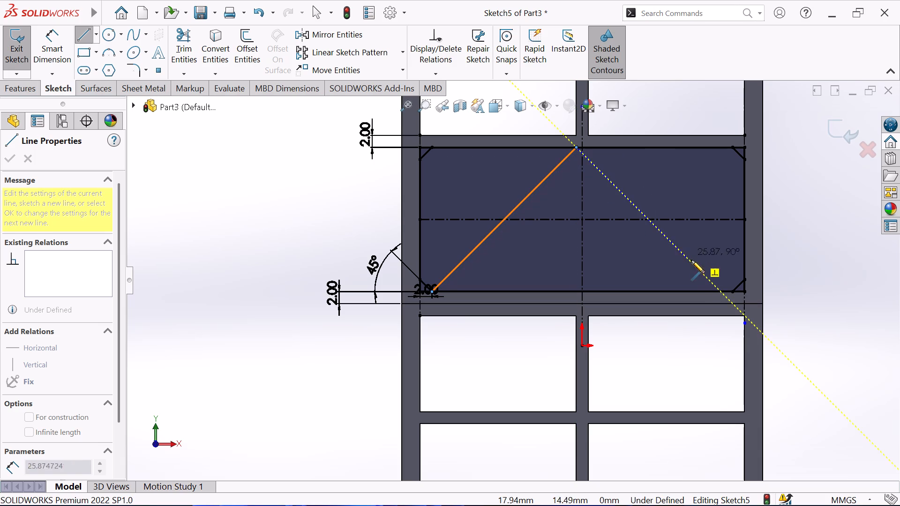
click(719, 291)
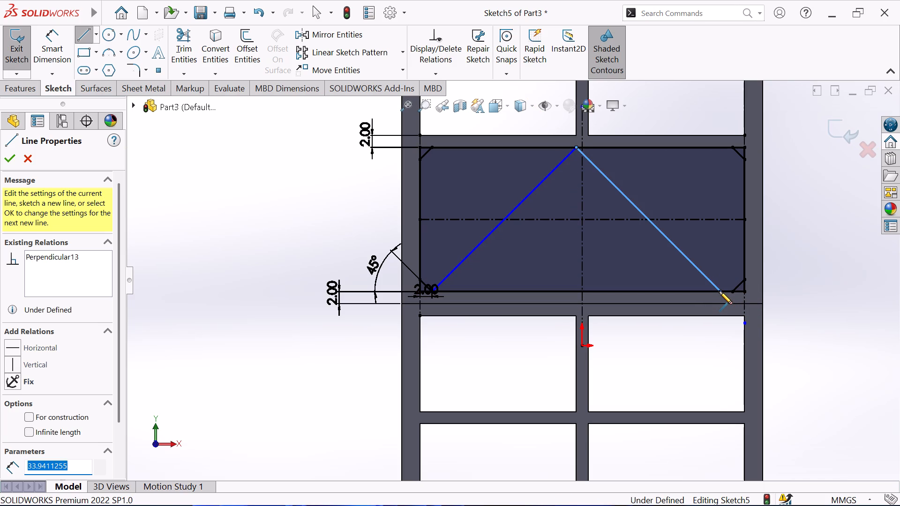
key(Escape)
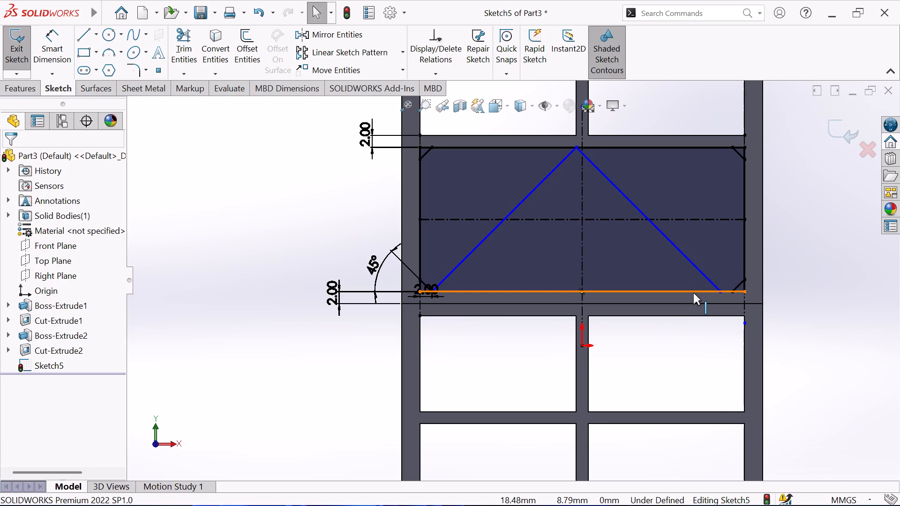
Draw a second inverted V slightly right of the first, with sides about 33.9 mm, ending at the lower-right diagonal's lower endpoint.
click(80, 32)
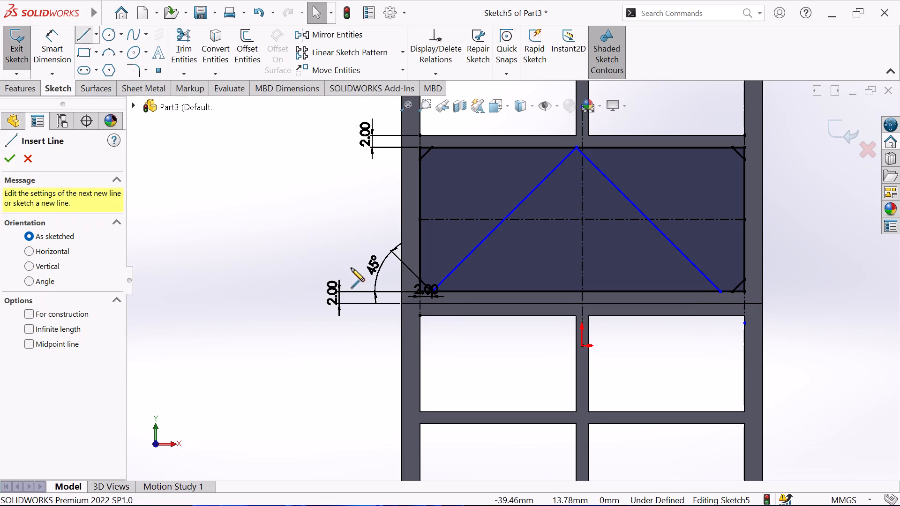
click(444, 292)
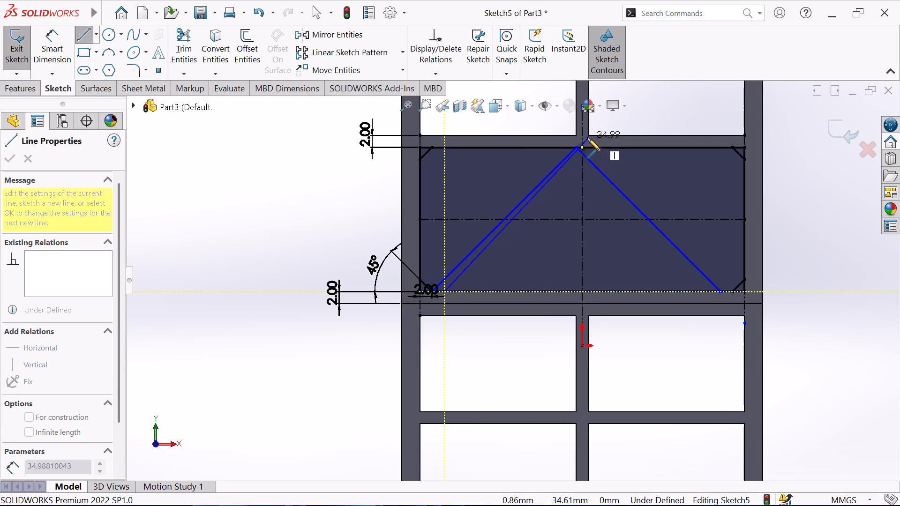
click(589, 148)
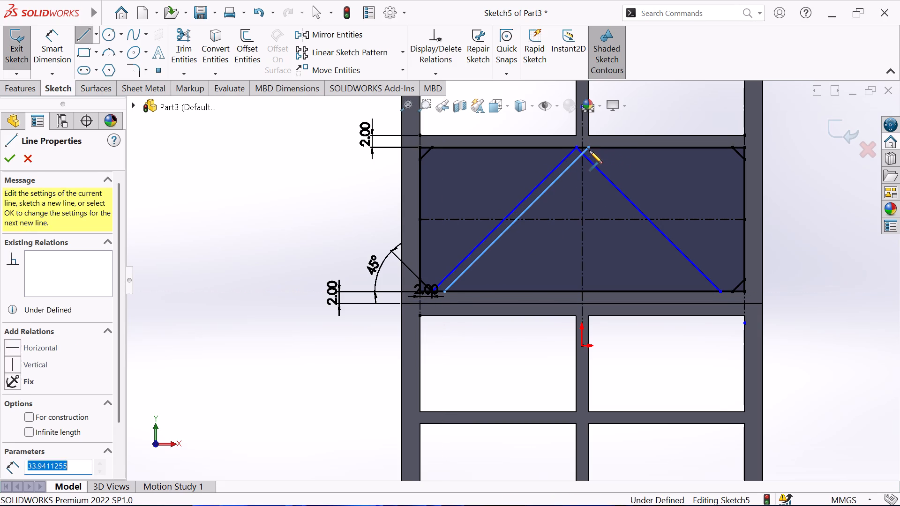
click(731, 290)
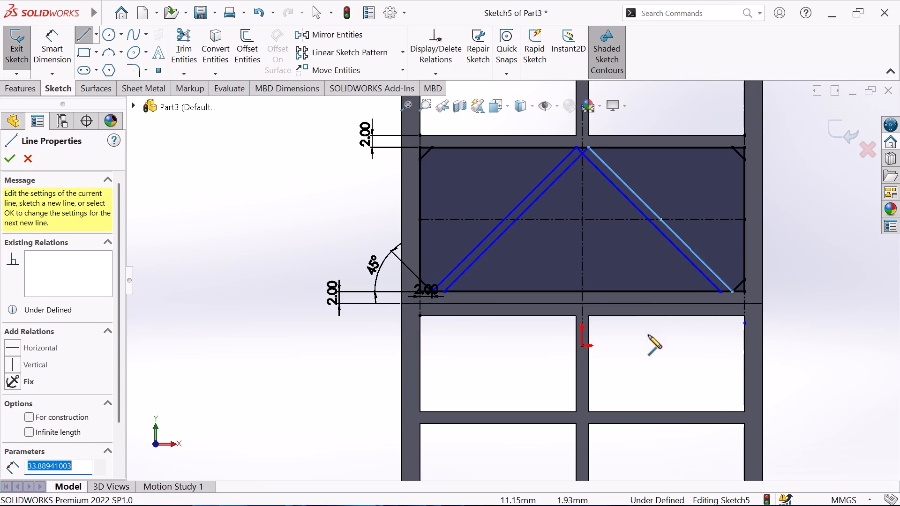
Dimension the horizontal gap between the two inverted Vs' lower-left endpoints to 2 mm.
scroll(478, 351, down, 1)
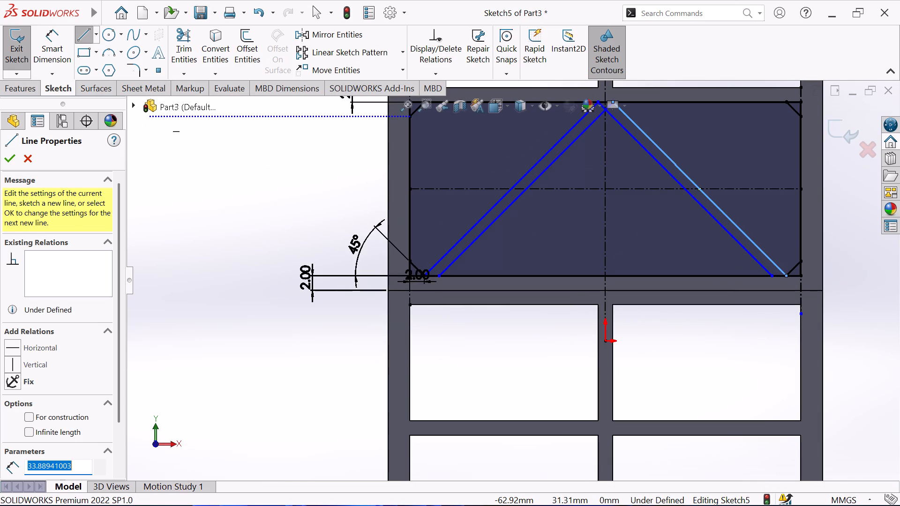
click(59, 50)
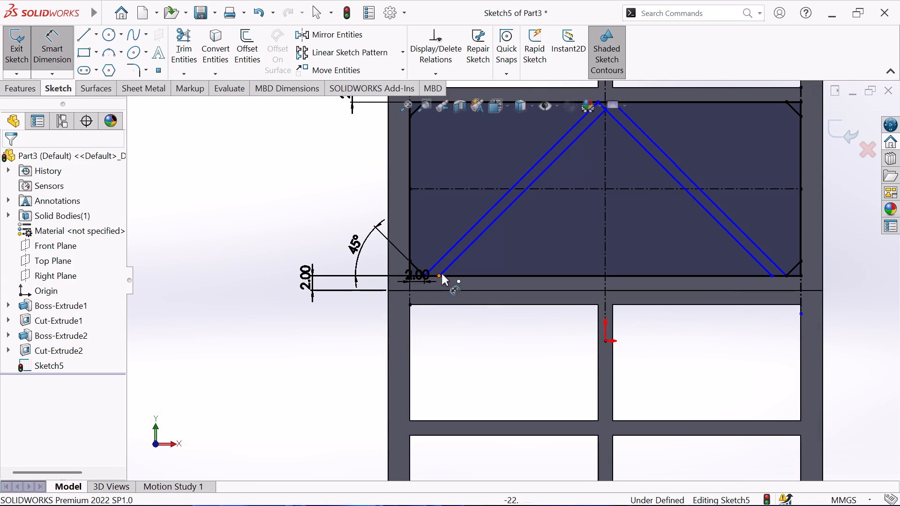
click(440, 275)
click(424, 276)
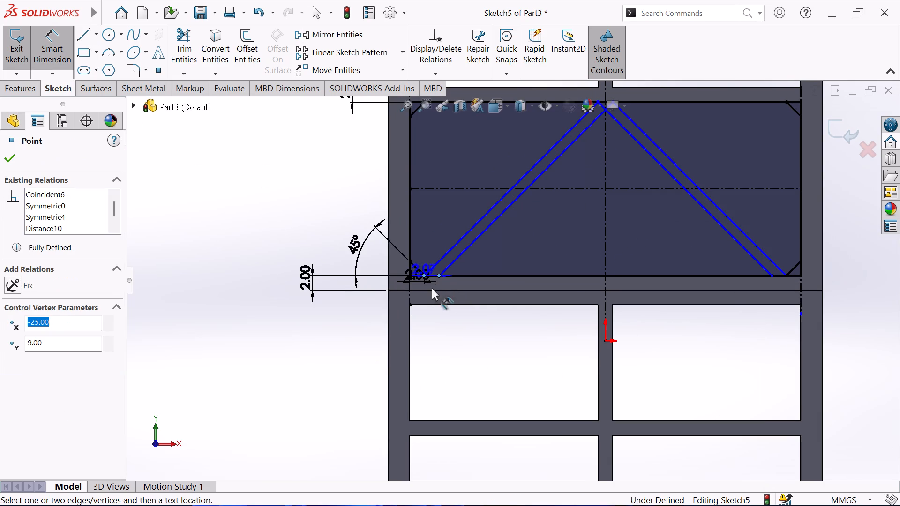
click(432, 297)
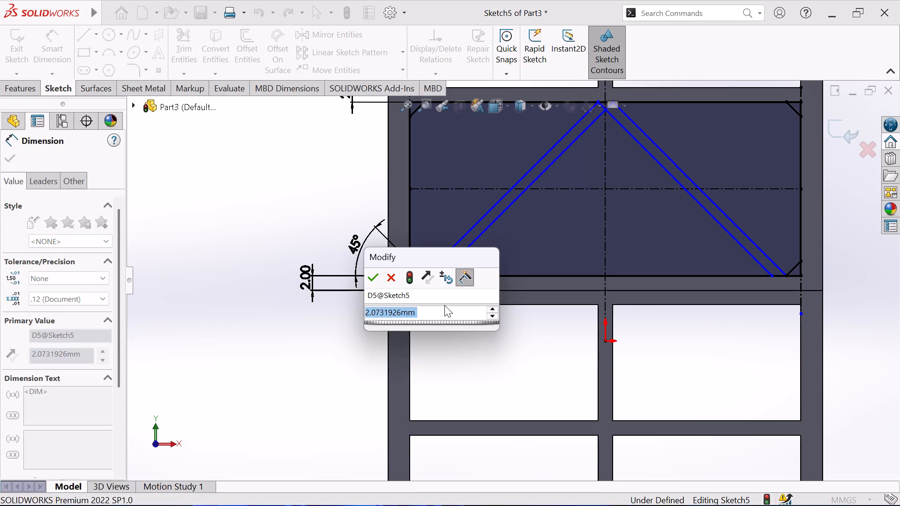
key(2)
key(Return)
Dimension the horizontal gap between the two inverted Vs' lower-right endpoints at 2 mm.
scroll(785, 272, up, 1)
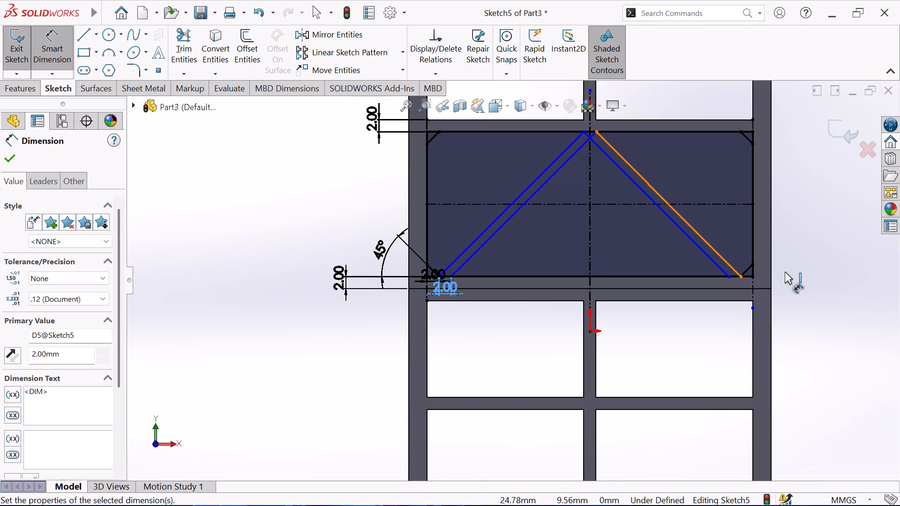
scroll(785, 272, down, 2)
click(690, 279)
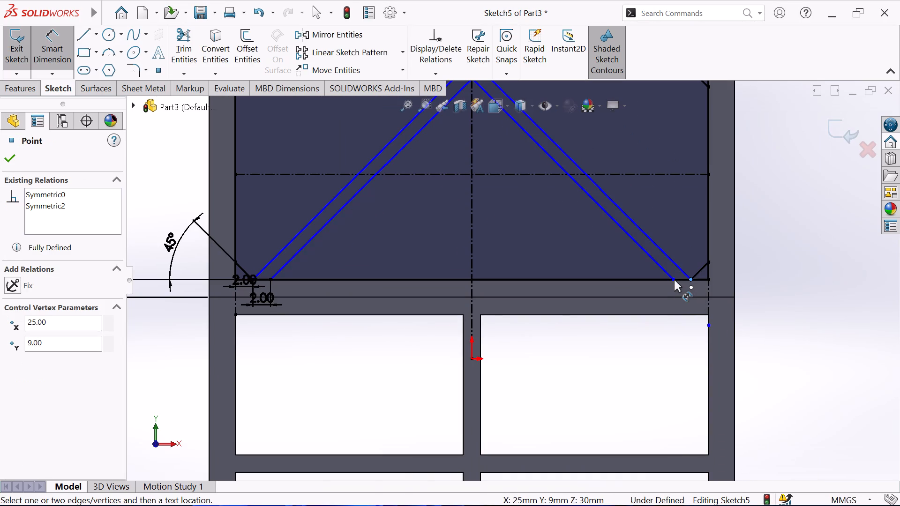
click(674, 278)
click(683, 303)
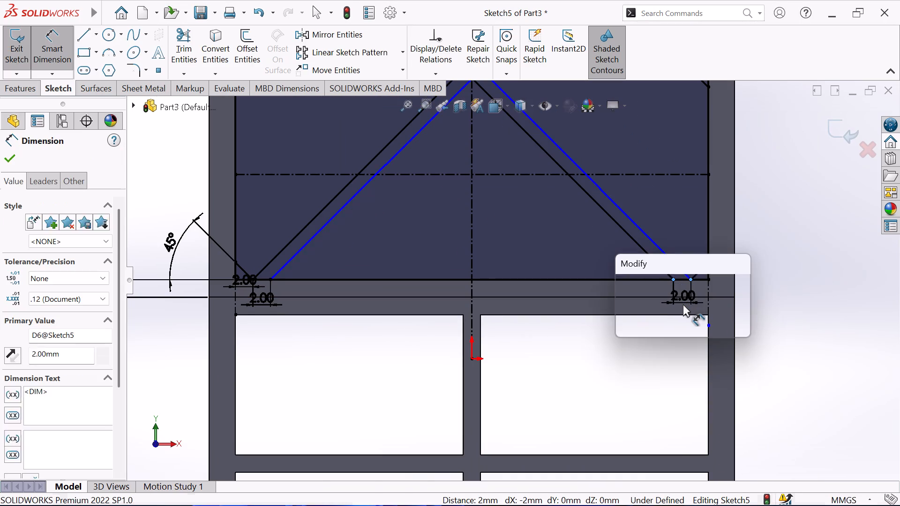
click(624, 287)
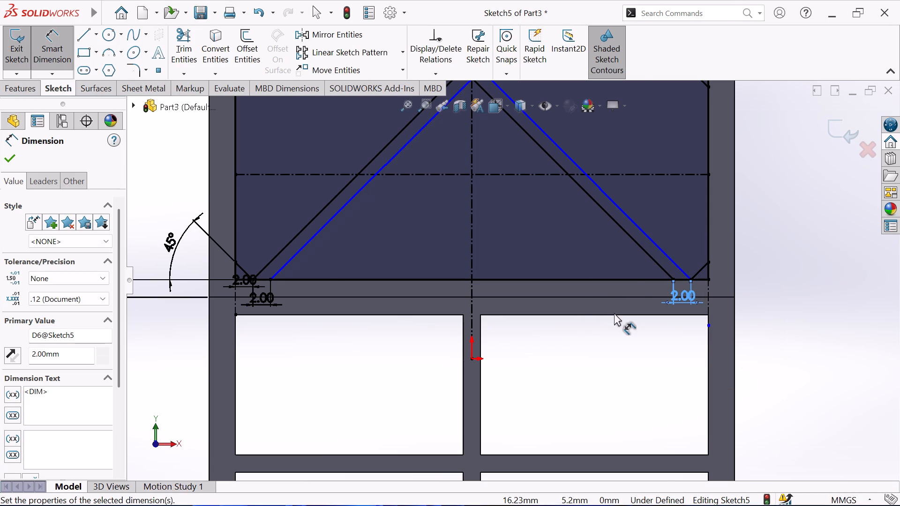
scroll(615, 313, up, 2)
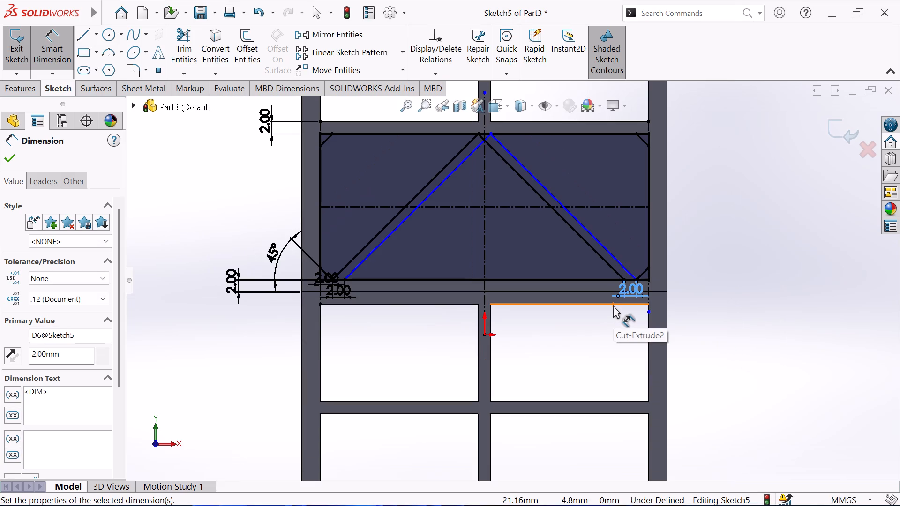
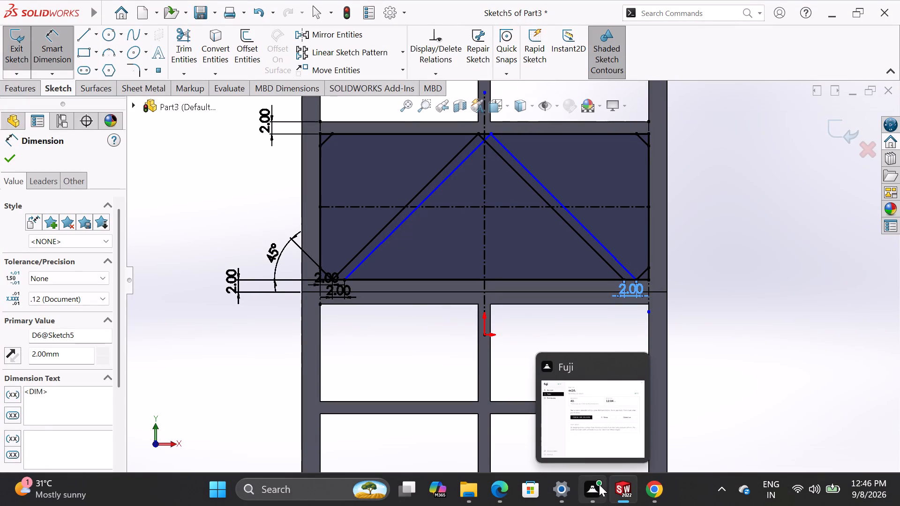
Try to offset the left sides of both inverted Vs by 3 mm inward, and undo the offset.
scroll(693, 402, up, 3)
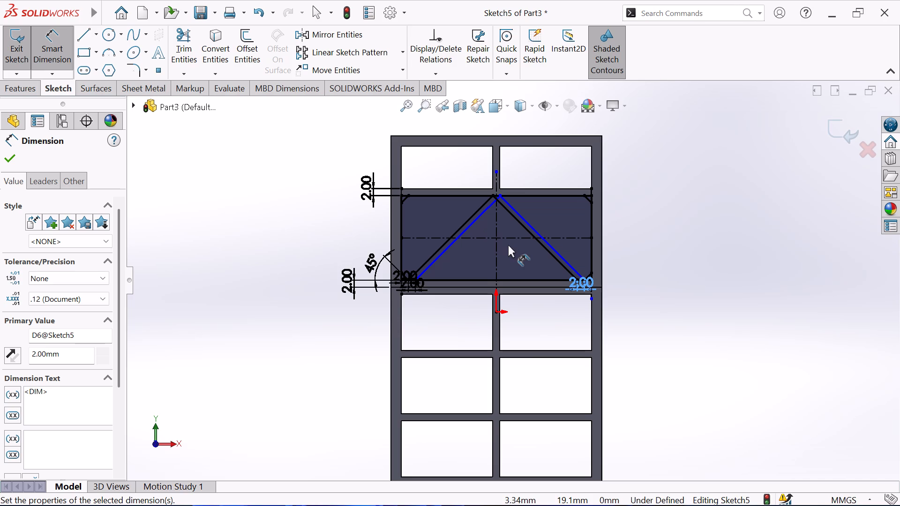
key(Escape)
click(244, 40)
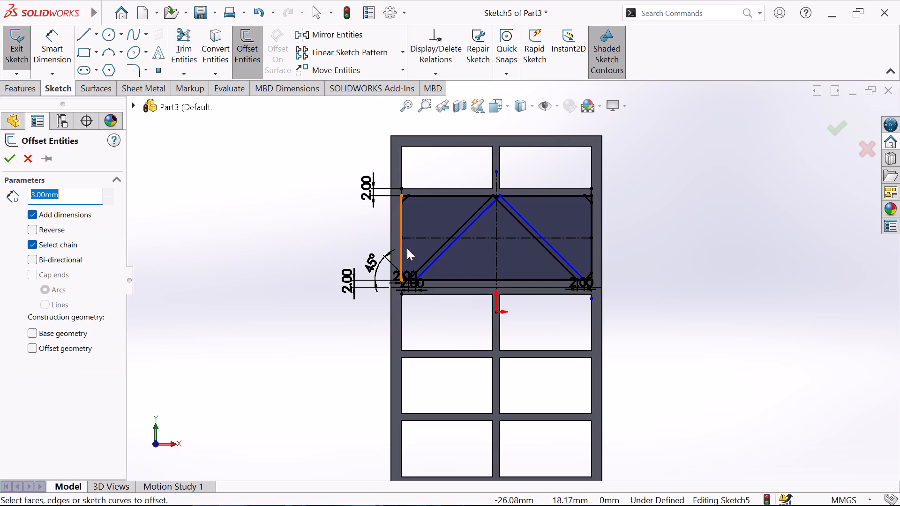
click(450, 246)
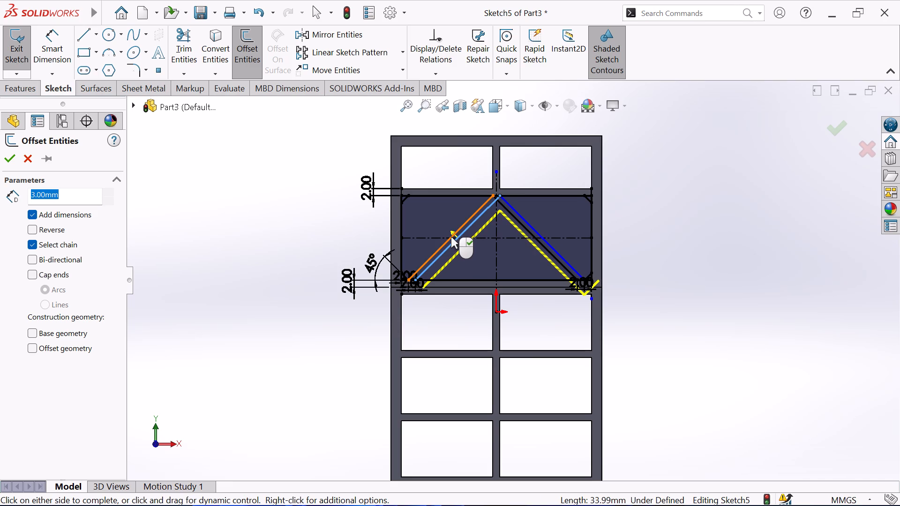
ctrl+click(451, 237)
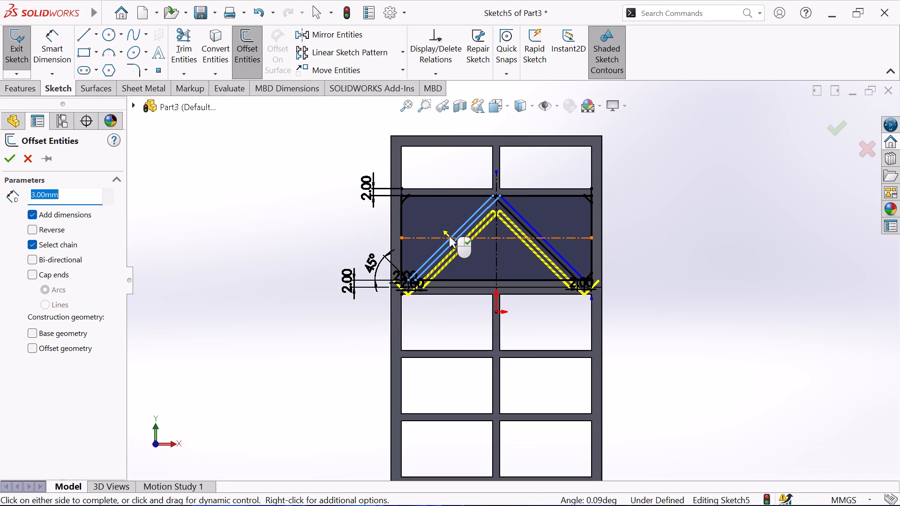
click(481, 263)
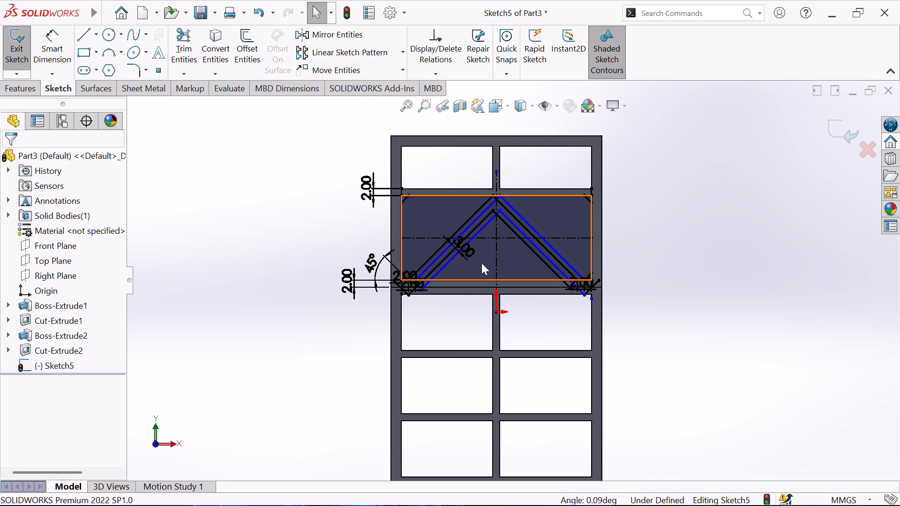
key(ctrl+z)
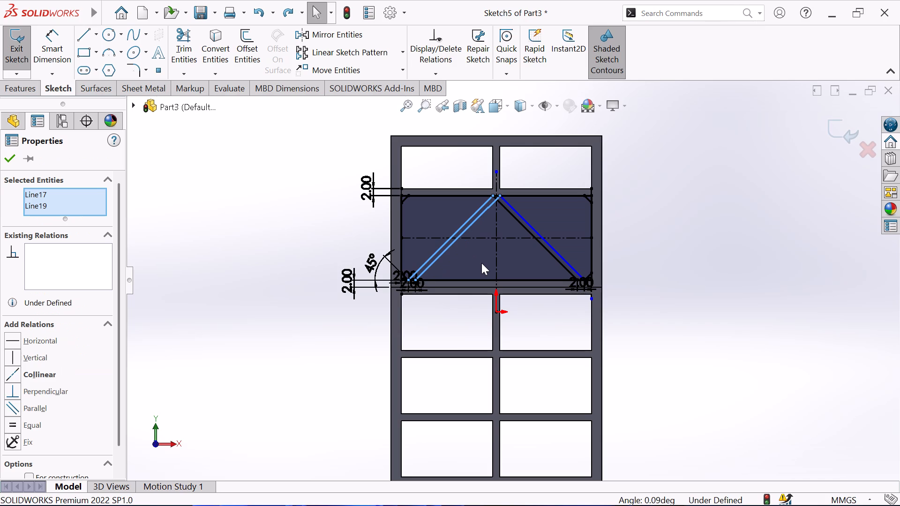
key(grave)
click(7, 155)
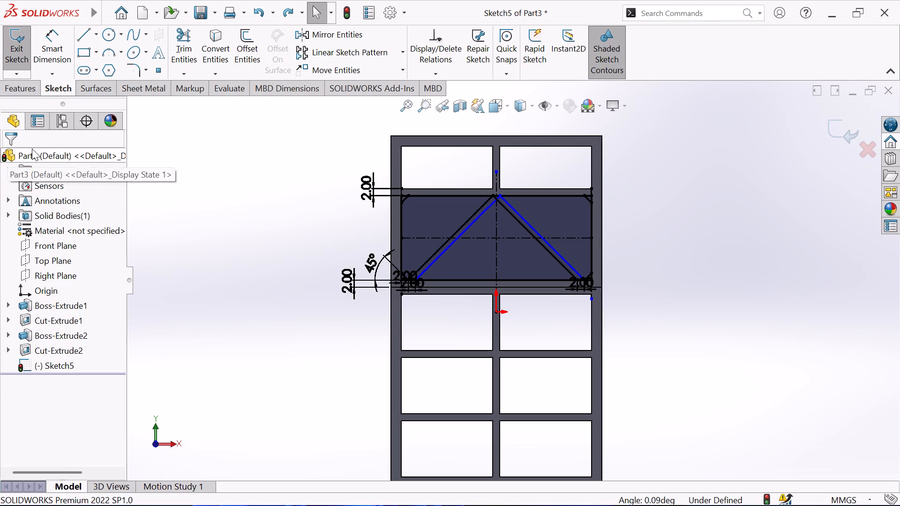
Trim away the upper halves of both inverted Vs' left sides and the lower half of the second V's left side.
click(184, 37)
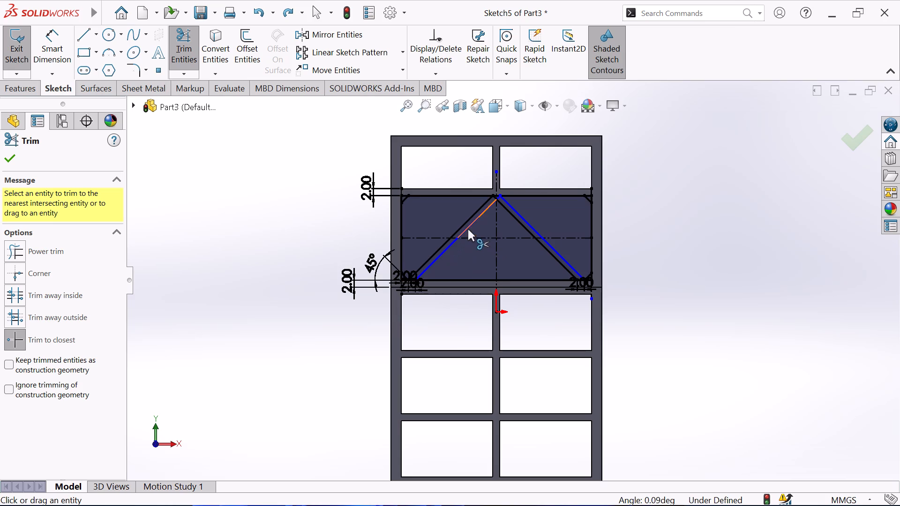
click(468, 226)
click(463, 223)
click(432, 250)
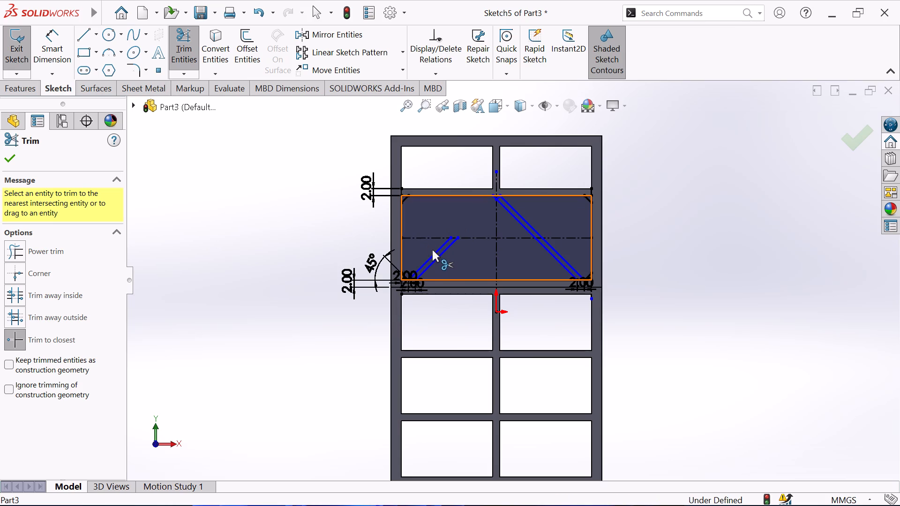
click(439, 259)
key(grave)
key(grave)
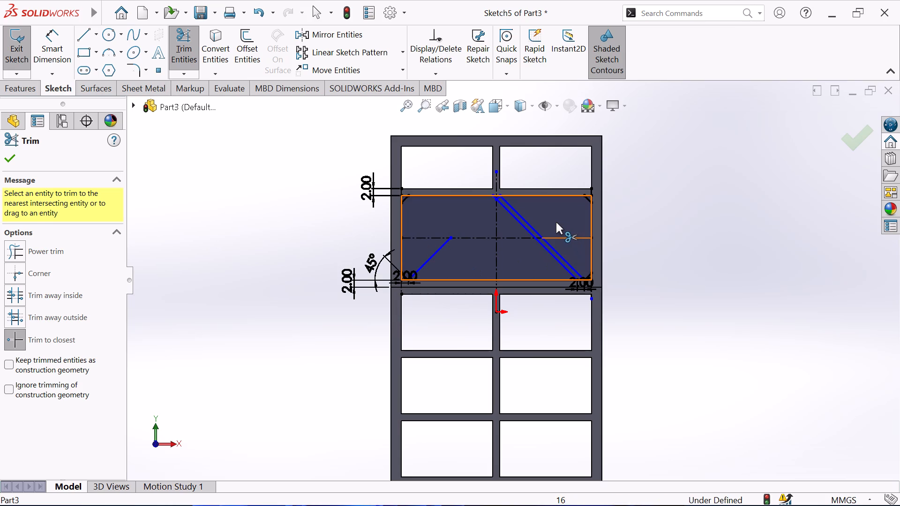
key(Escape)
Delete the second inverted V's right side.
click(538, 226)
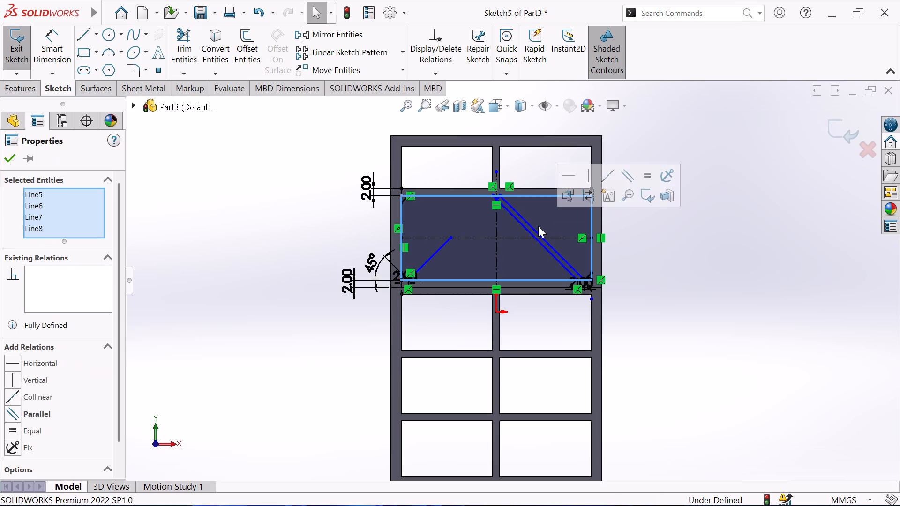
key(Escape)
click(533, 230)
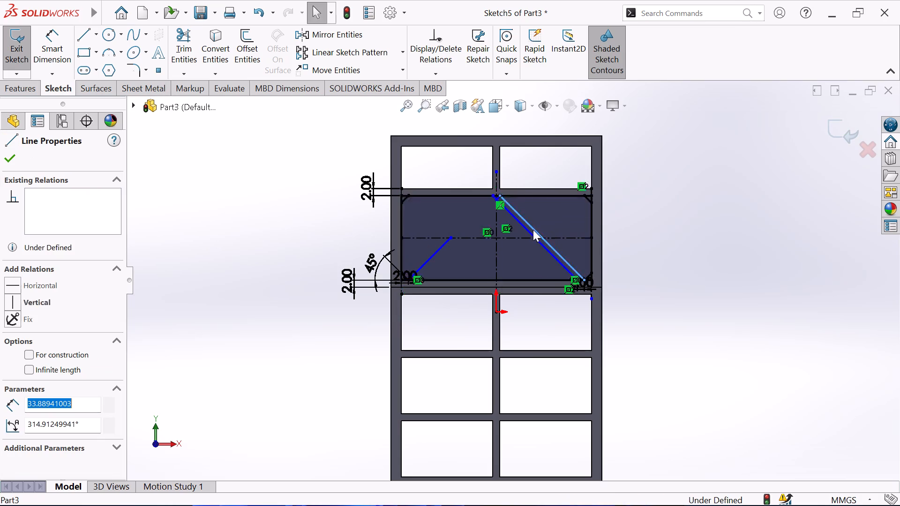
key(Delete)
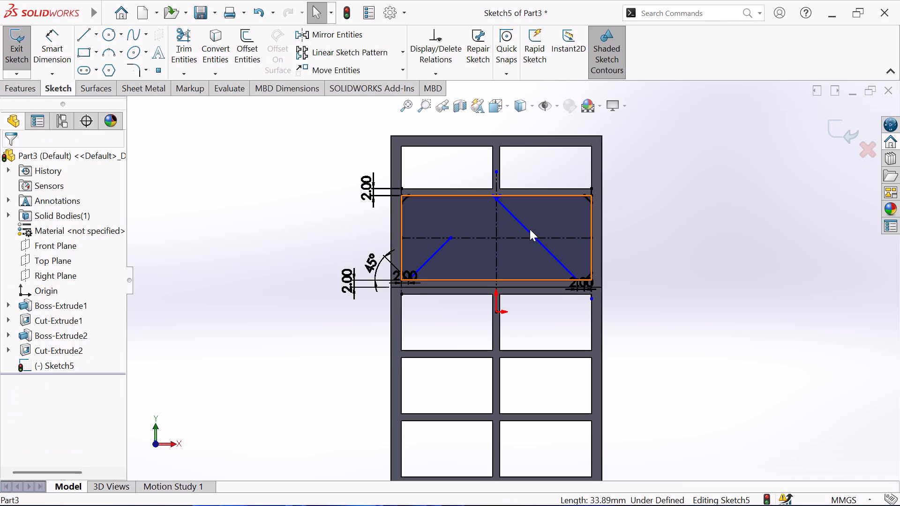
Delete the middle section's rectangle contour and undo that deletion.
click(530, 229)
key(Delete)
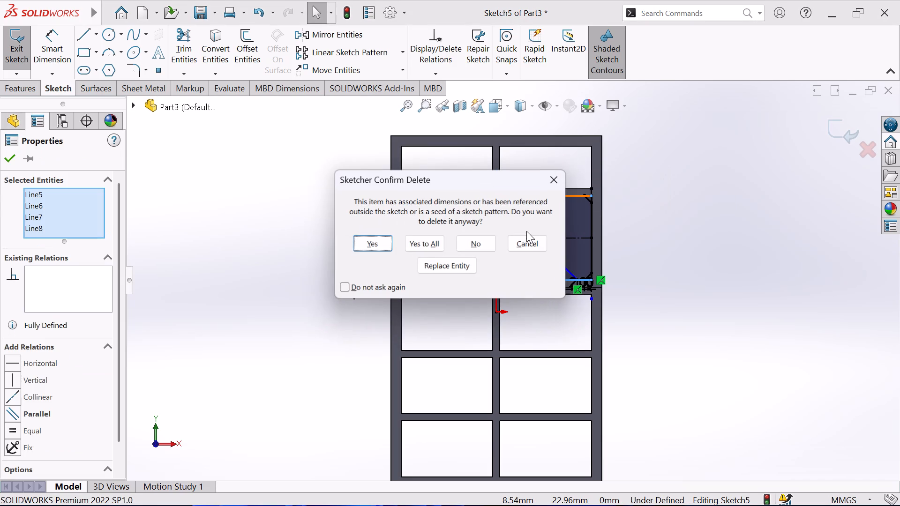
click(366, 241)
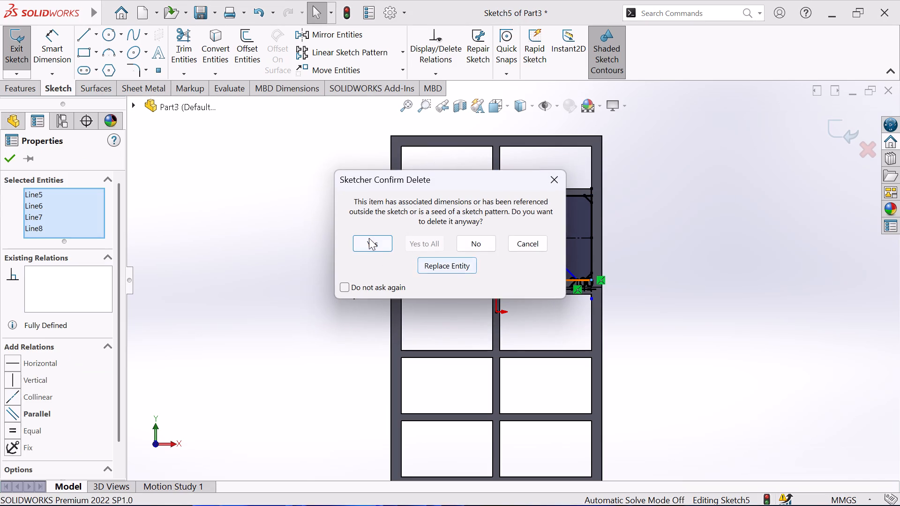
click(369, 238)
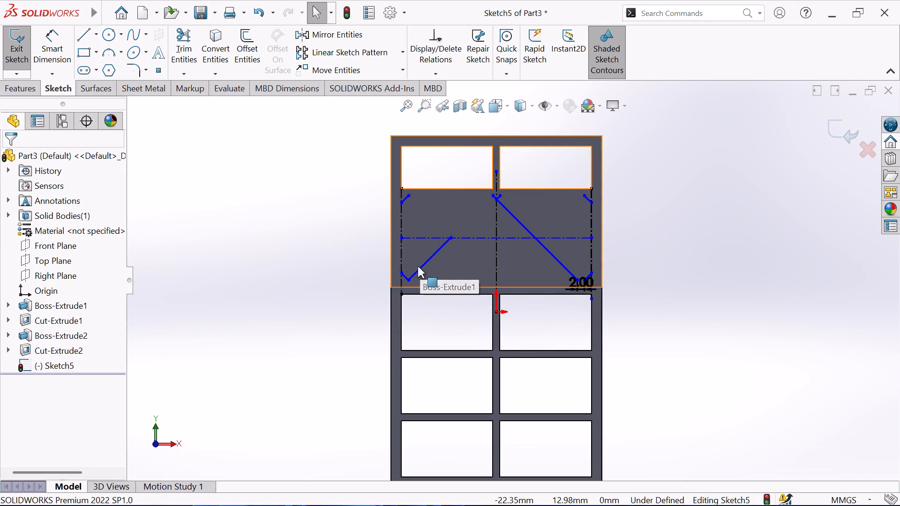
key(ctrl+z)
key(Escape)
Delete the remaining inverted-V pieces: the first V's right side, the lower-left segment, and the short segment at the top centre.
scroll(510, 256, down, 2)
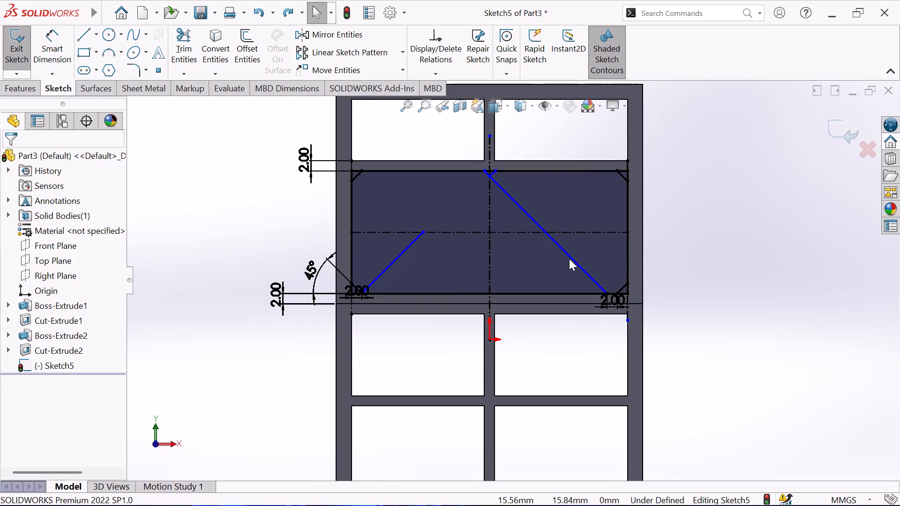
click(573, 258)
key(Delete)
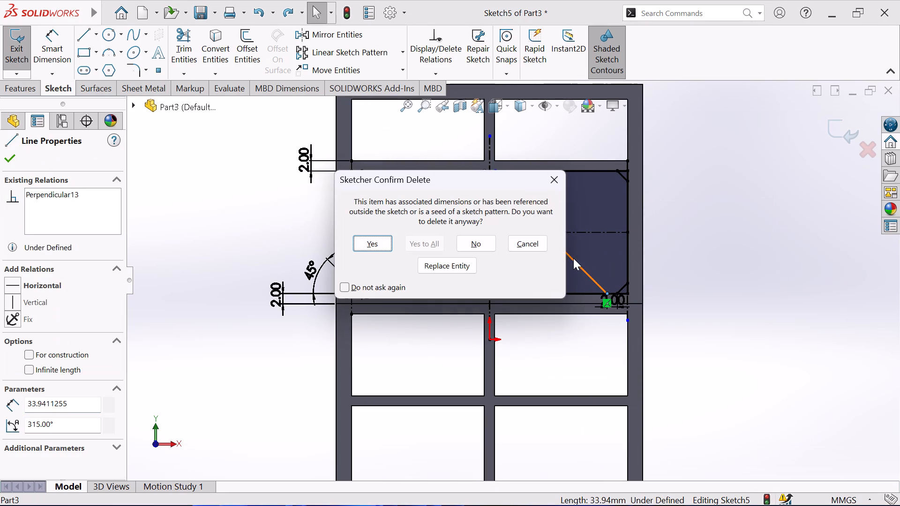
click(375, 238)
click(398, 259)
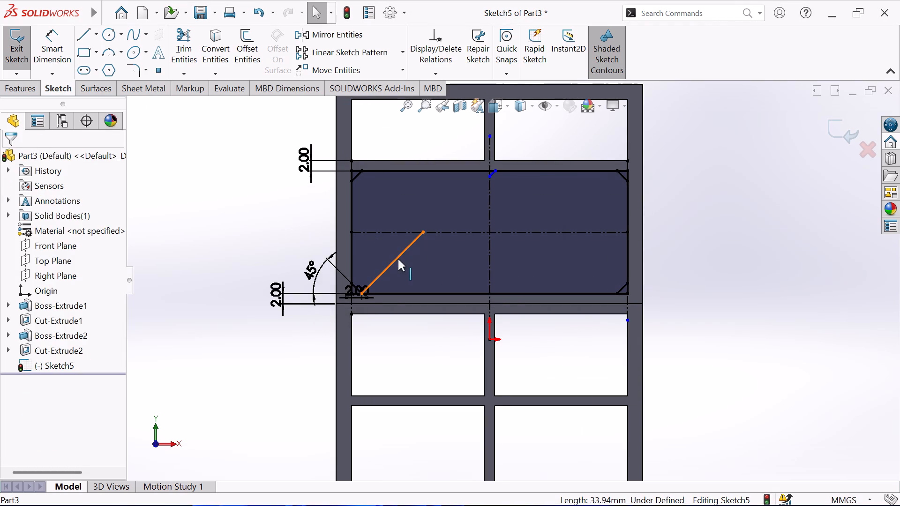
key(Delete)
scroll(531, 188, down, 2)
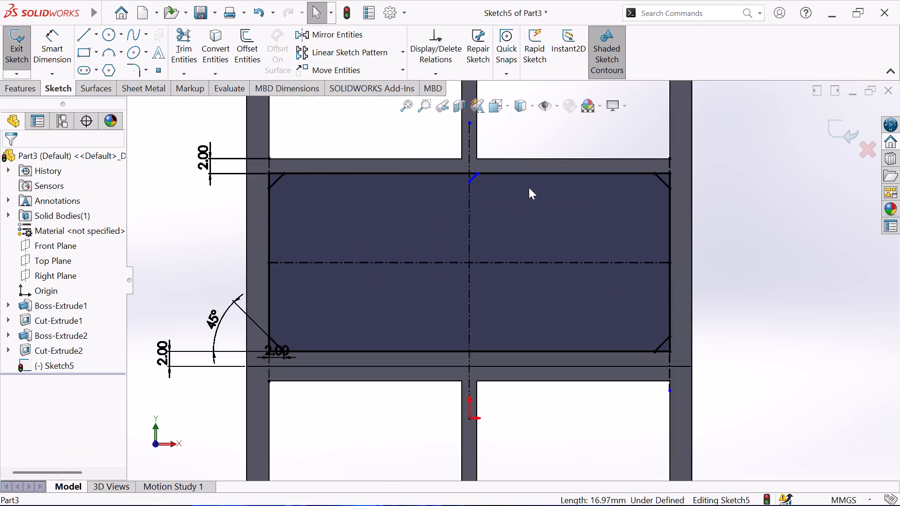
scroll(529, 187, down, 1)
click(462, 180)
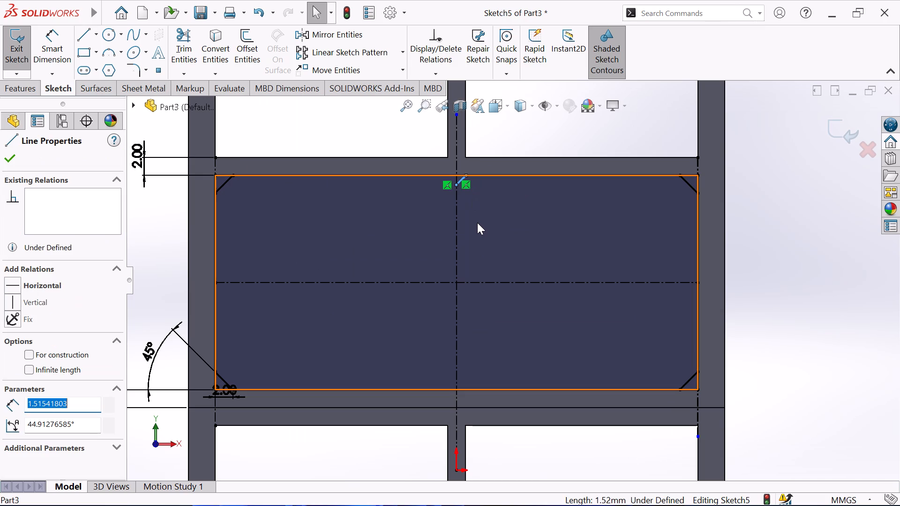
key(Delete)
Draw three 54 mm horizontal lines across the middle rectangle: one above, one along, and one below its horizontal centreline.
scroll(422, 292, up, 3)
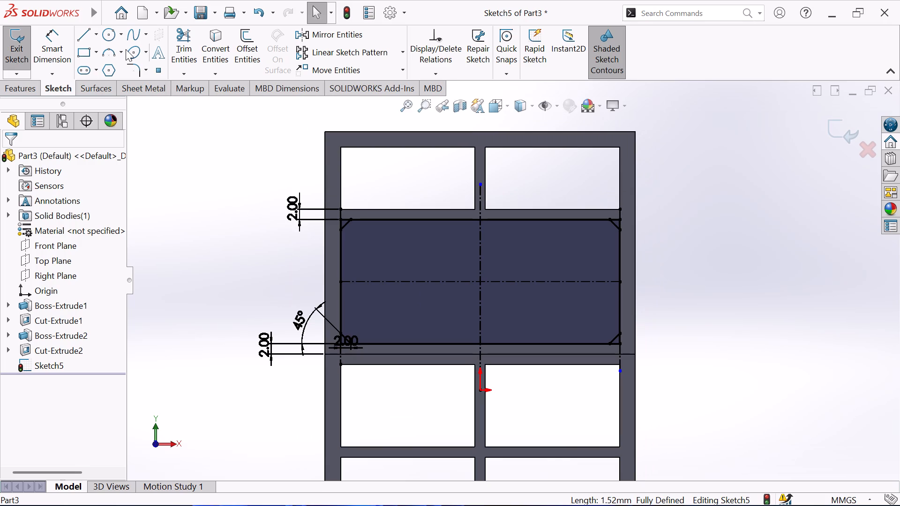
click(81, 32)
click(341, 249)
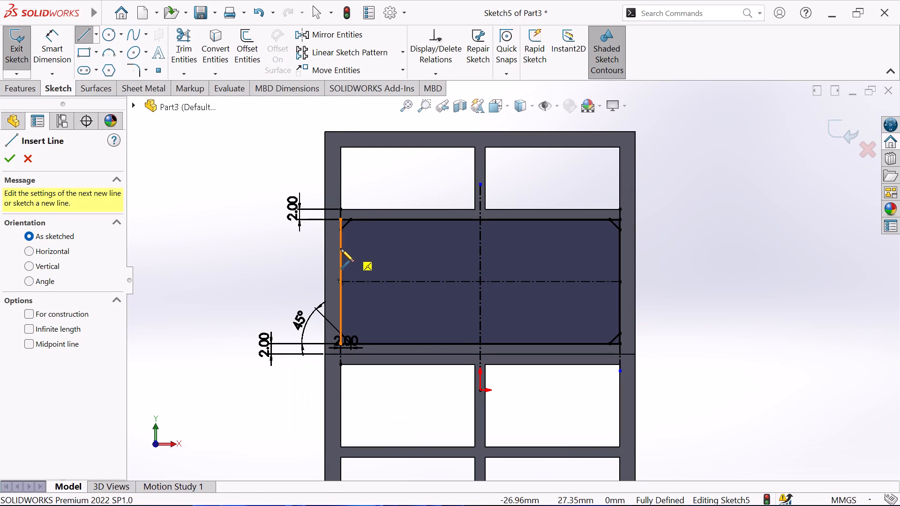
click(620, 248)
key(Escape)
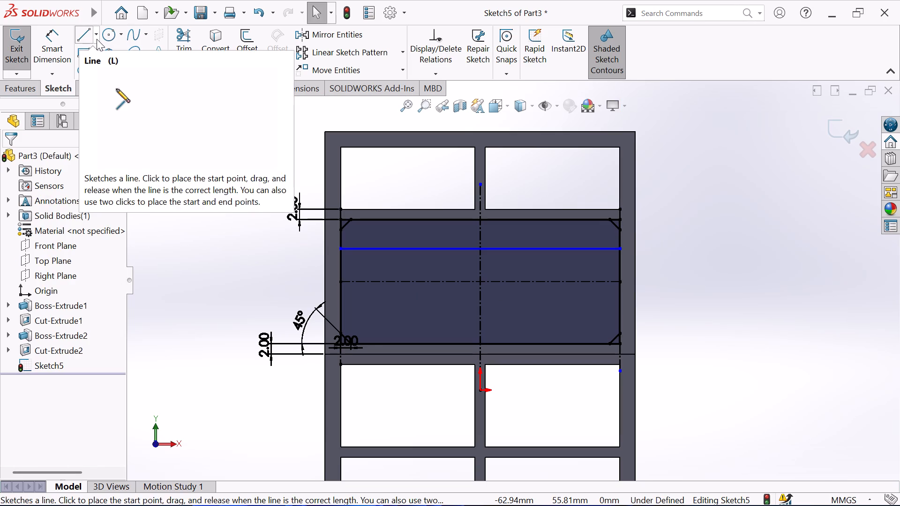
click(76, 34)
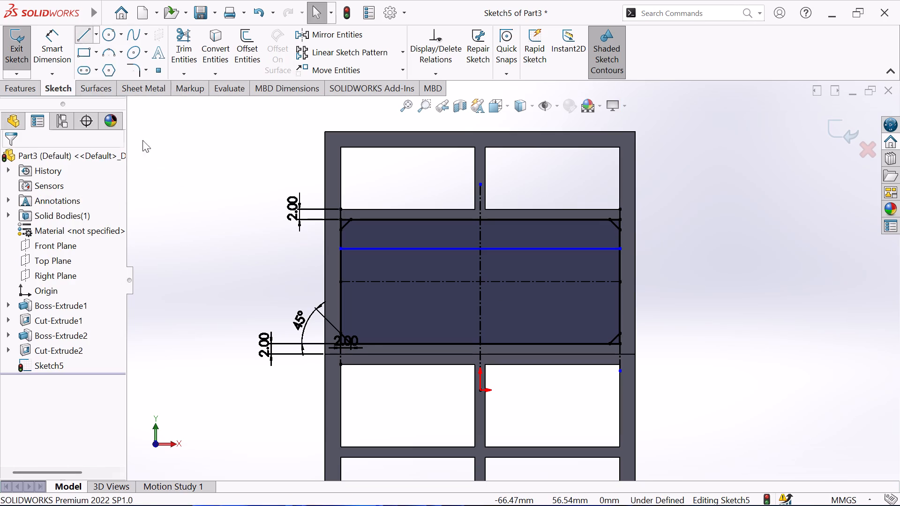
click(339, 280)
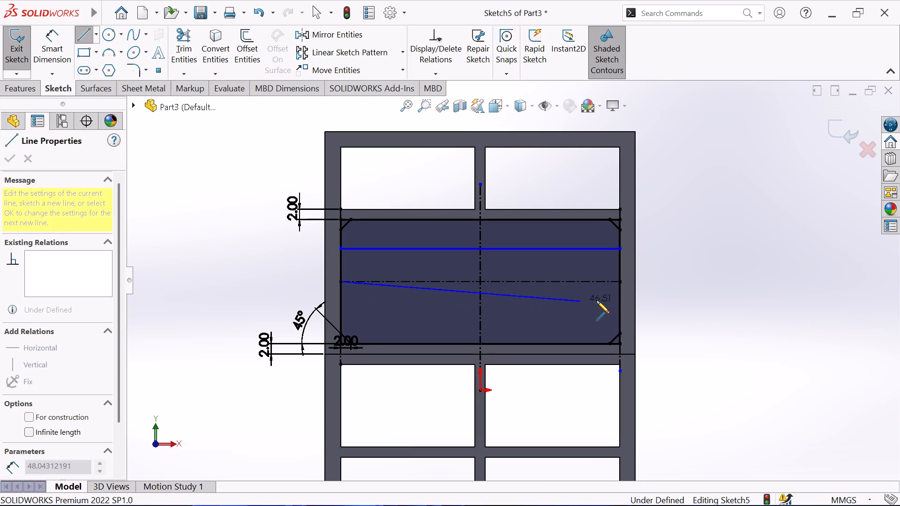
click(619, 283)
key(Escape)
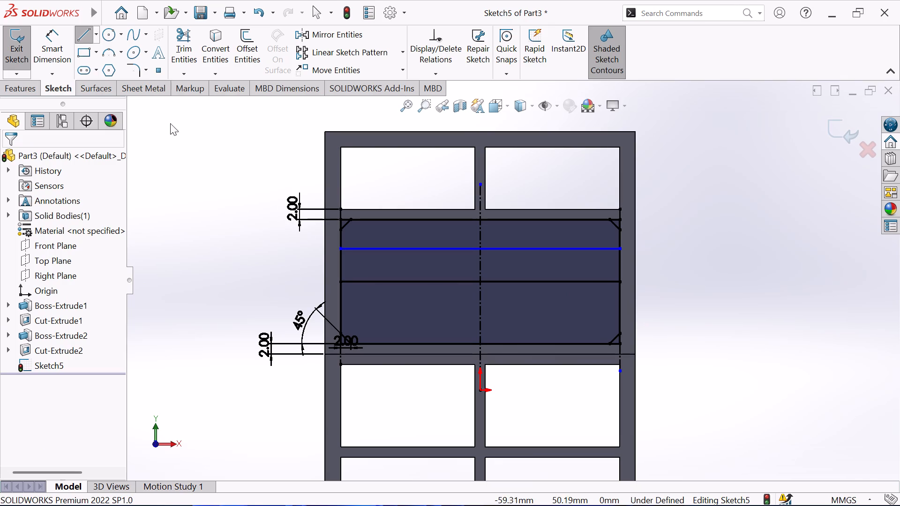
click(80, 32)
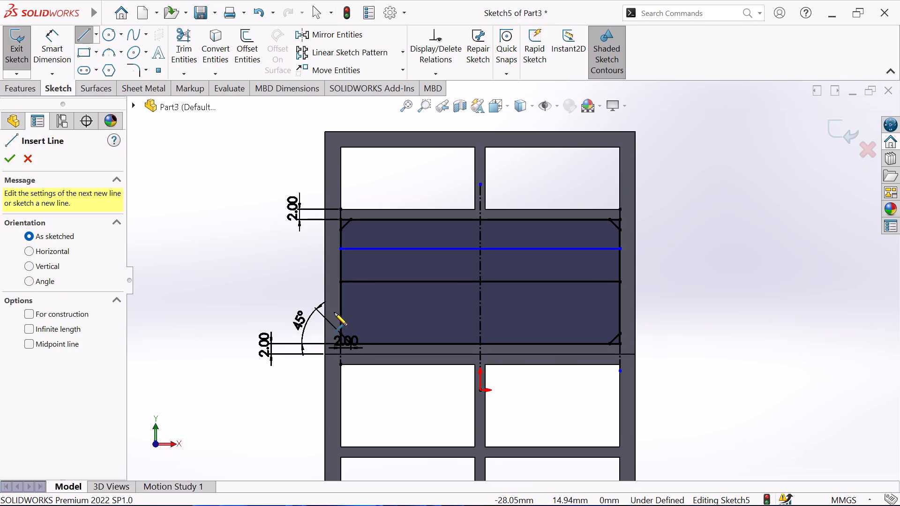
click(339, 315)
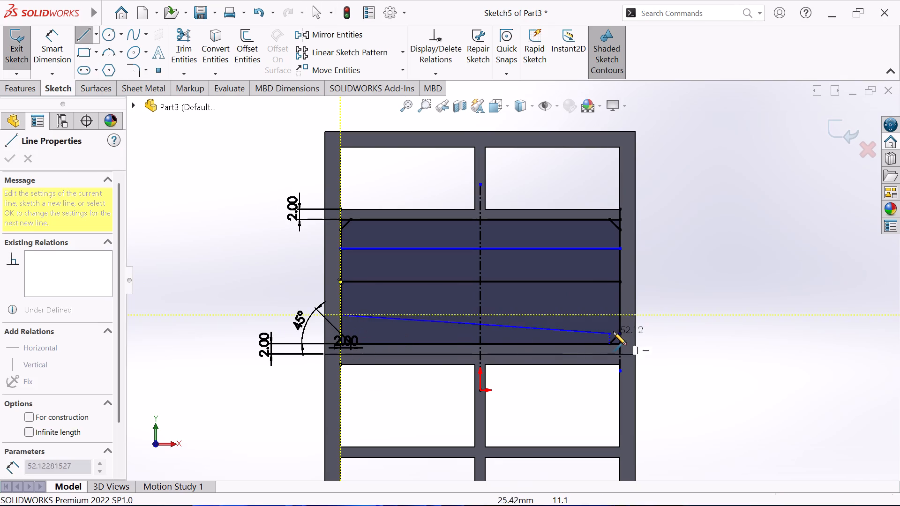
click(620, 316)
key(Escape)
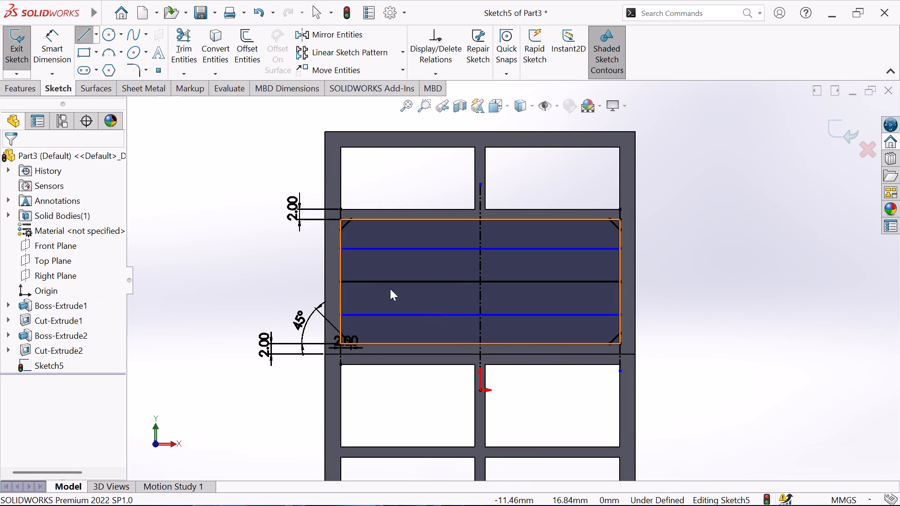
Draw two 24 mm vertical lines across the middle rectangle's full height, about 18 mm and 7 mm left of the vertical centreline.
click(83, 30)
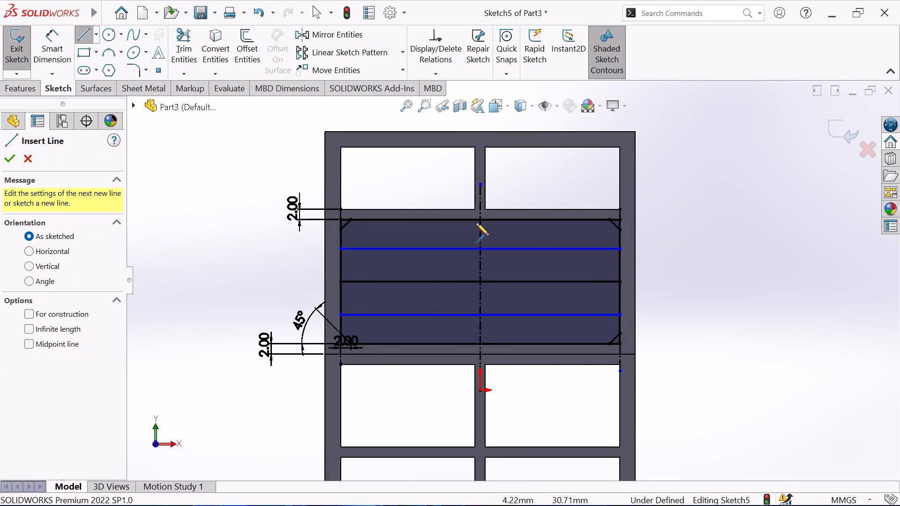
click(387, 221)
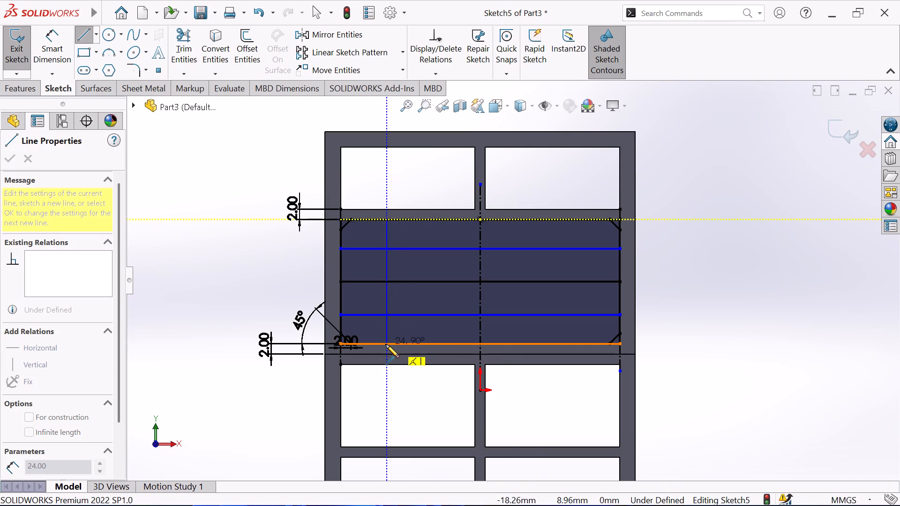
click(386, 344)
key(Escape)
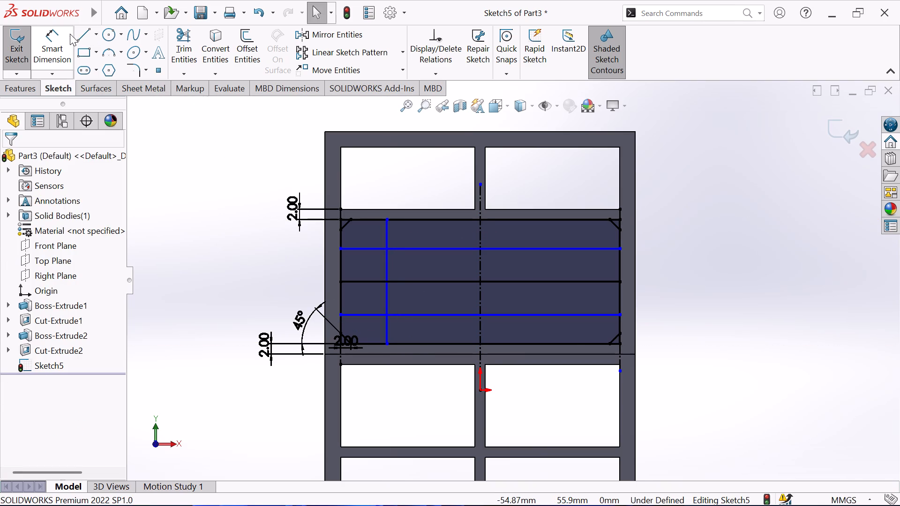
click(90, 29)
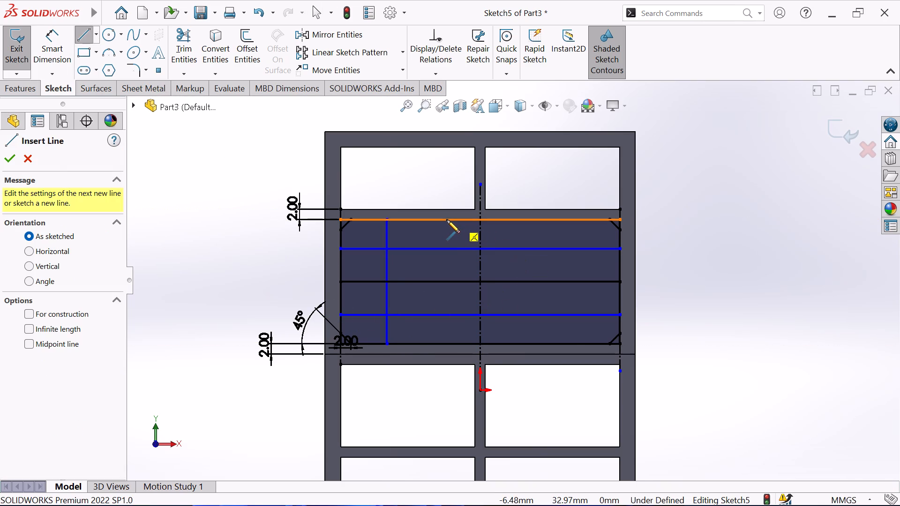
click(446, 220)
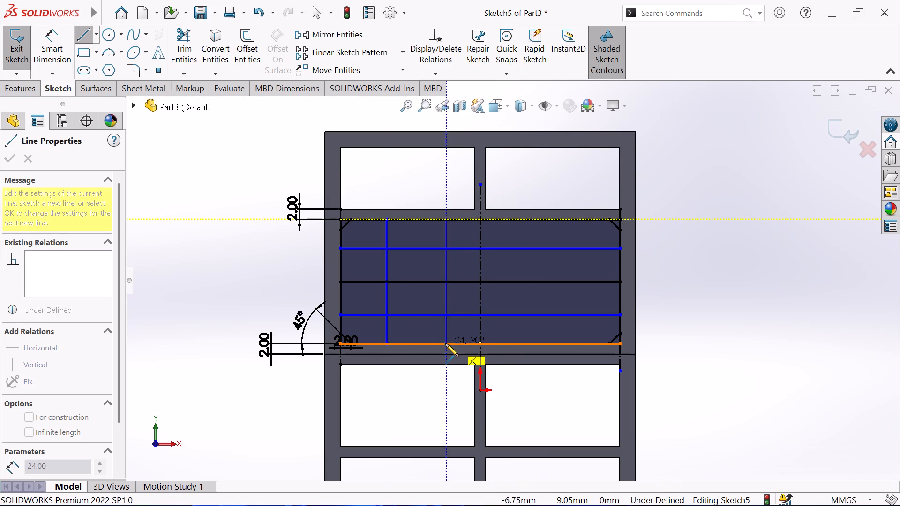
click(445, 343)
key(Escape)
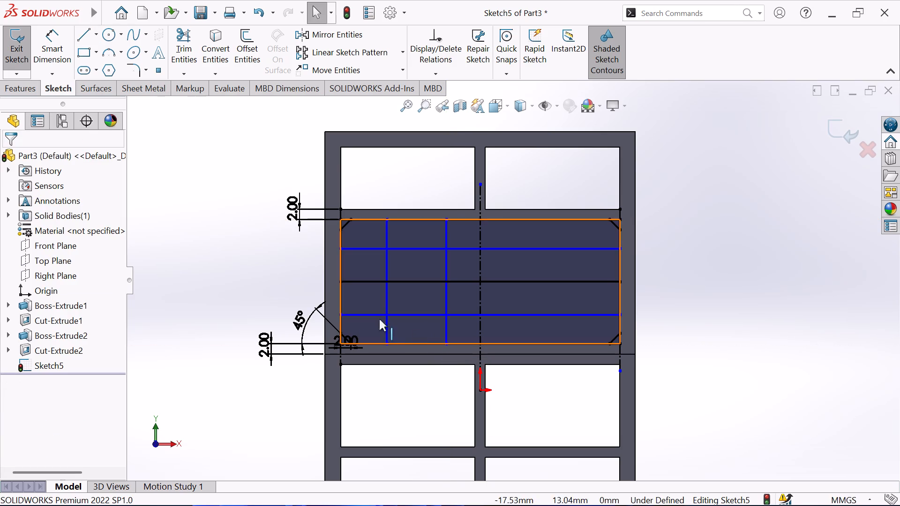
Draw two more 24 mm full-height vertical lines in the middle rectangle, about 7 mm and 19 mm right of the vertical centreline.
click(90, 36)
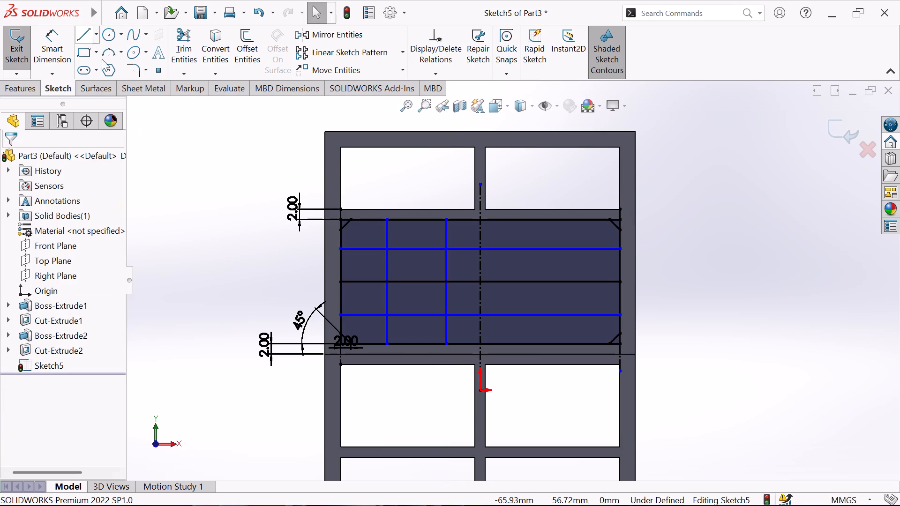
click(516, 221)
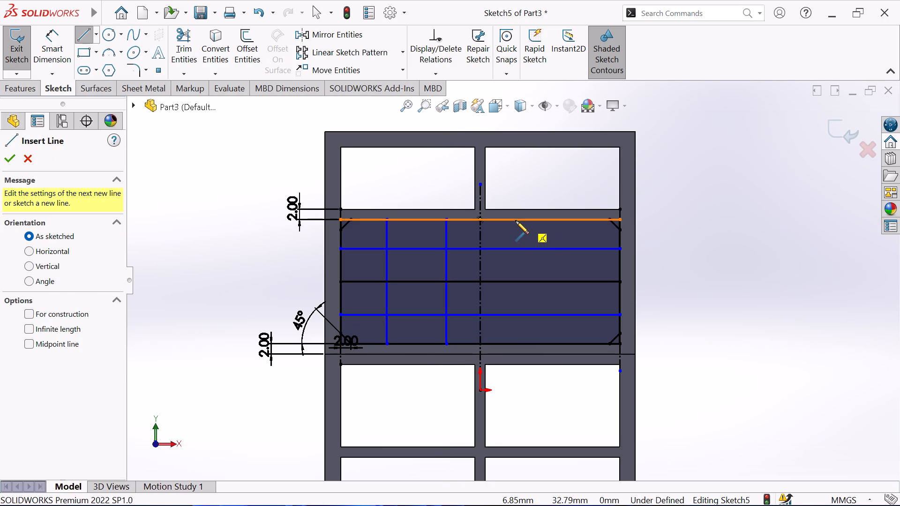
click(516, 345)
key(Escape)
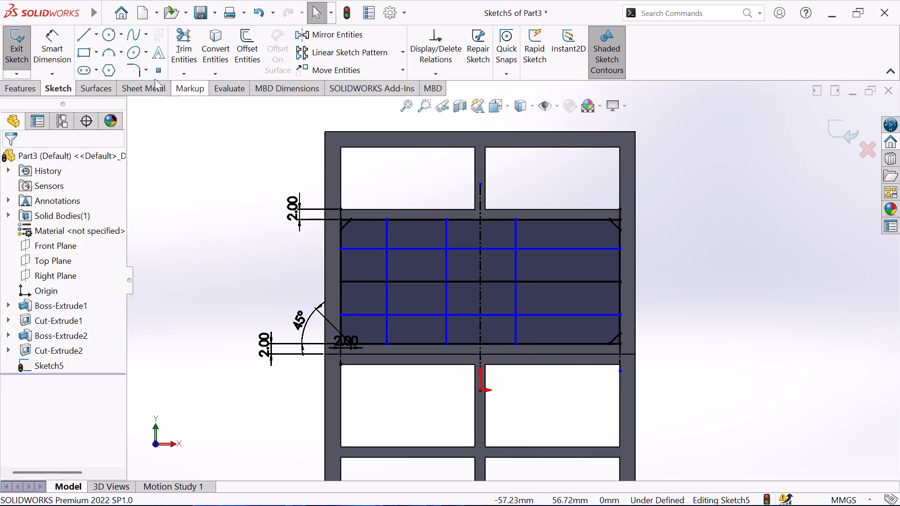
click(78, 29)
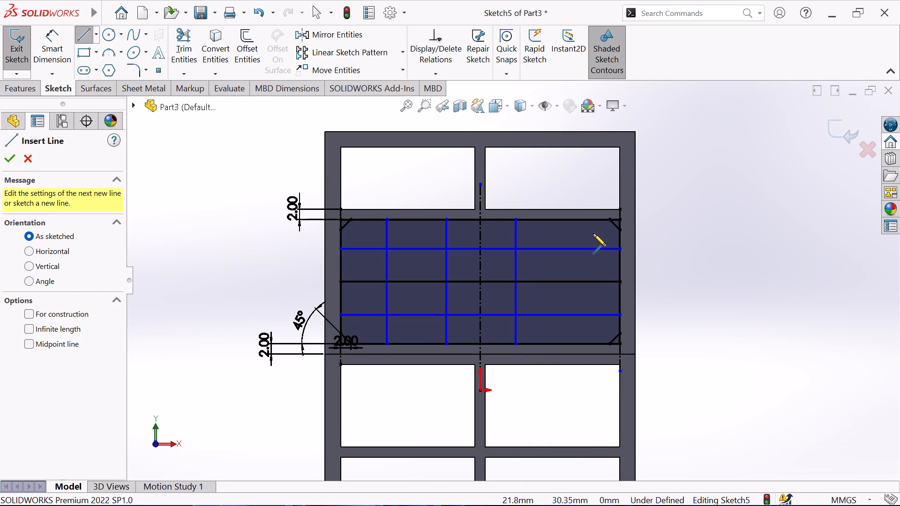
click(579, 222)
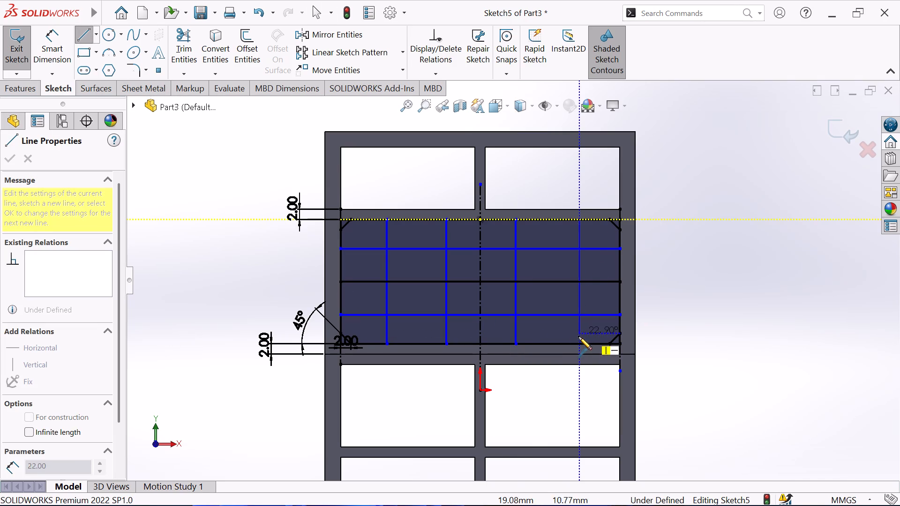
click(578, 345)
right_click(824, 314)
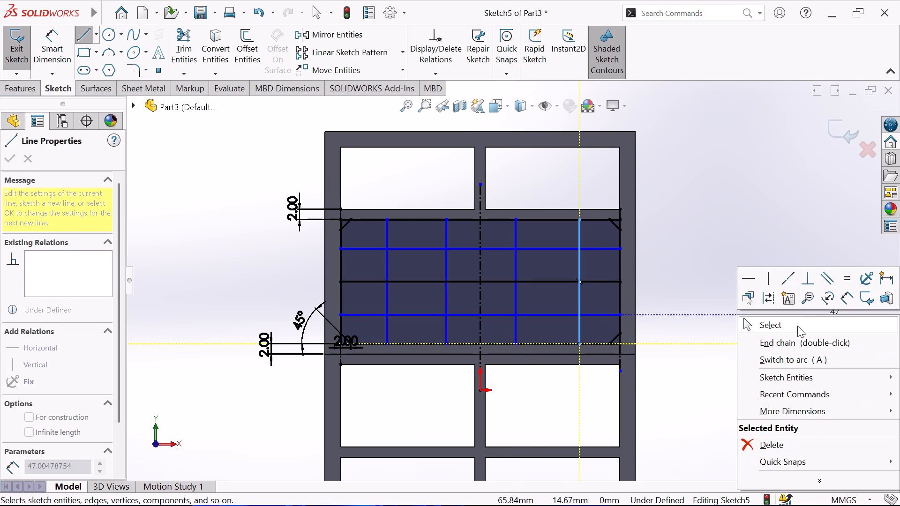
click(797, 326)
Dimension the horizontal distance between the middle rectangle's left edge and the first vertical grid line.
click(49, 36)
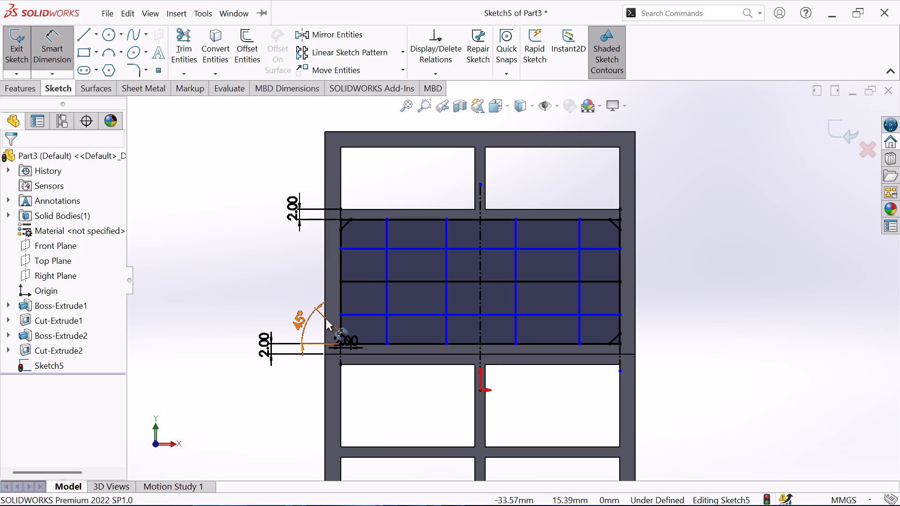
click(339, 260)
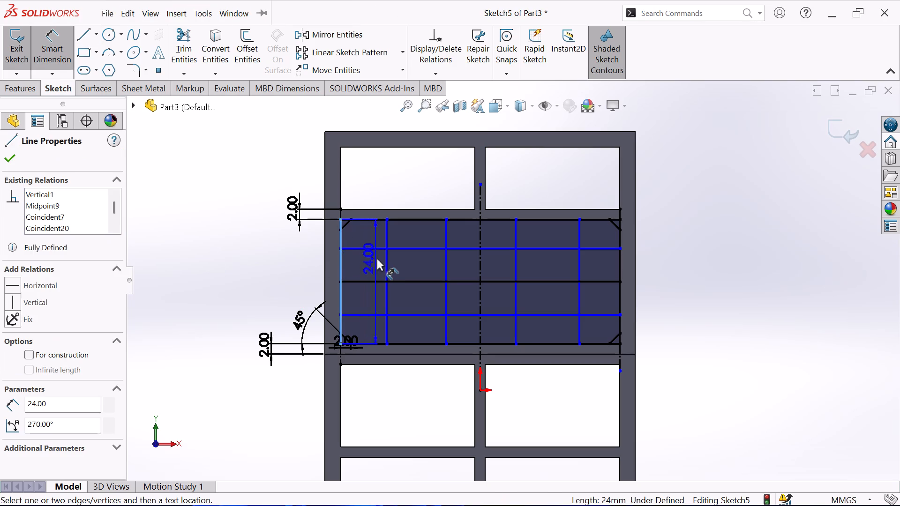
click(386, 253)
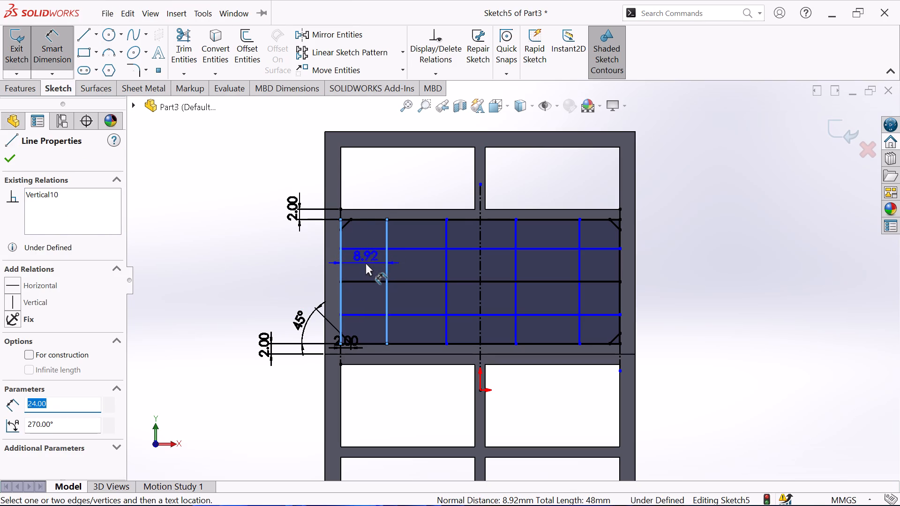
click(366, 263)
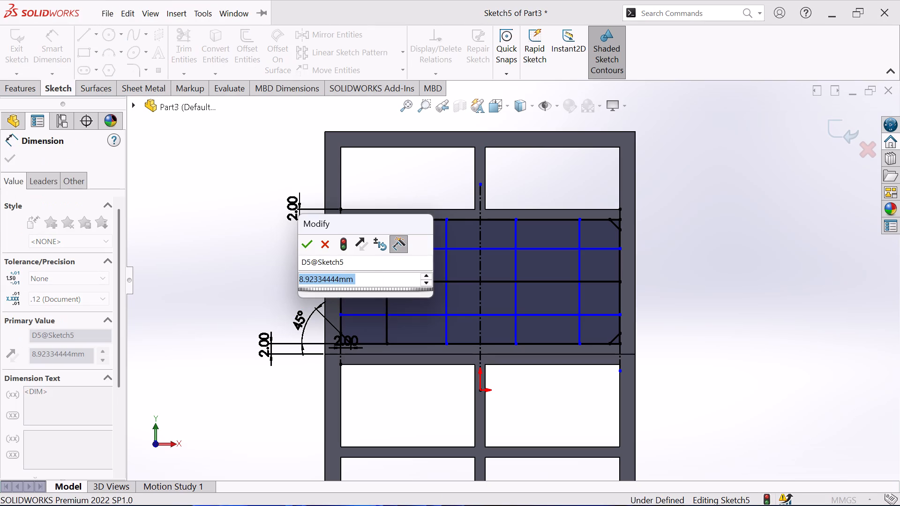
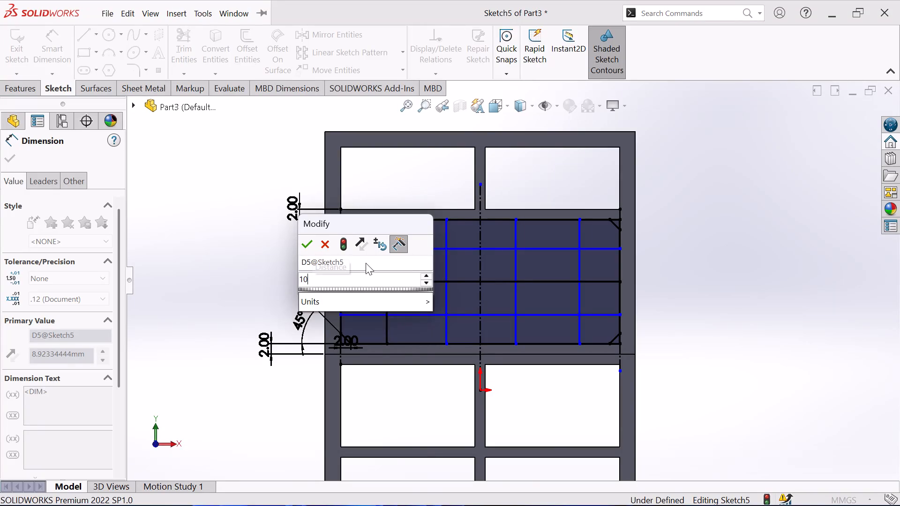
Set the distance from the middle rectangle's left edge to the first vertical grid line to 10.8 mm.
key(BackSpace)
key(period)
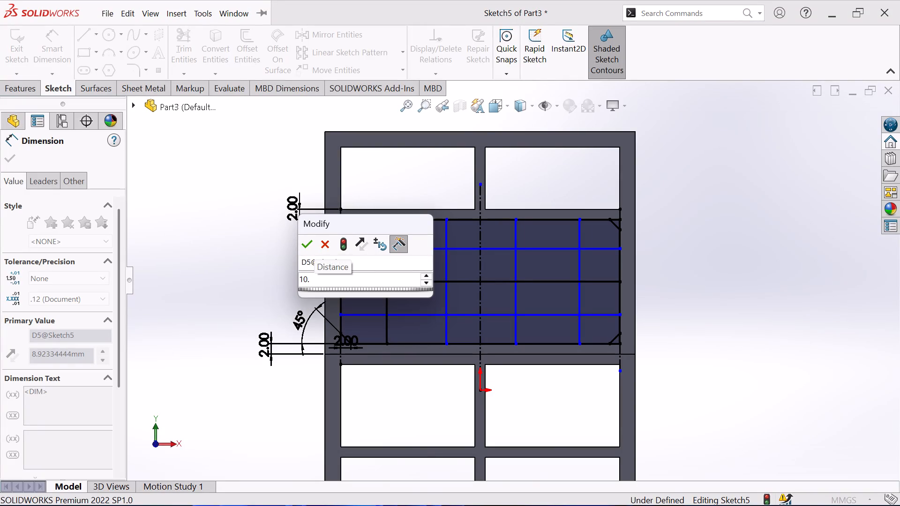
key(8)
key(Return)
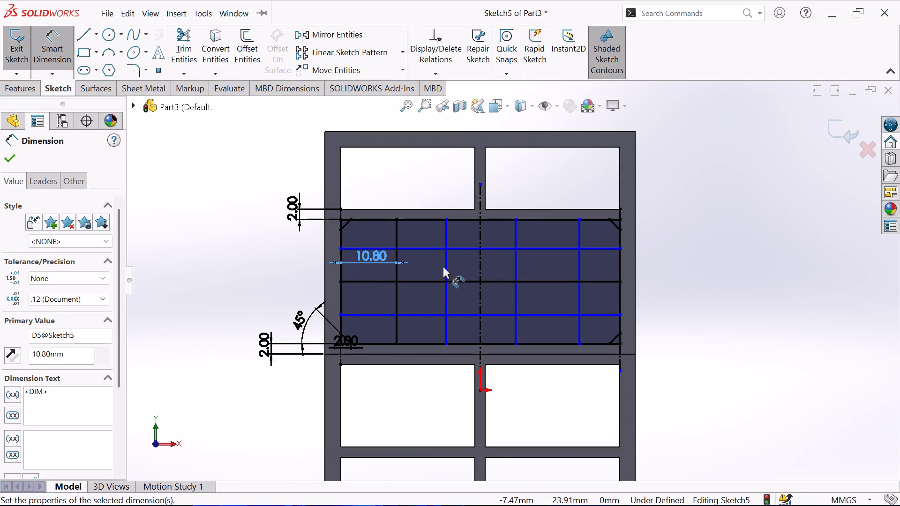
Dimension the spacing between the first and second vertical grid lines as 10.8 mm.
click(443, 266)
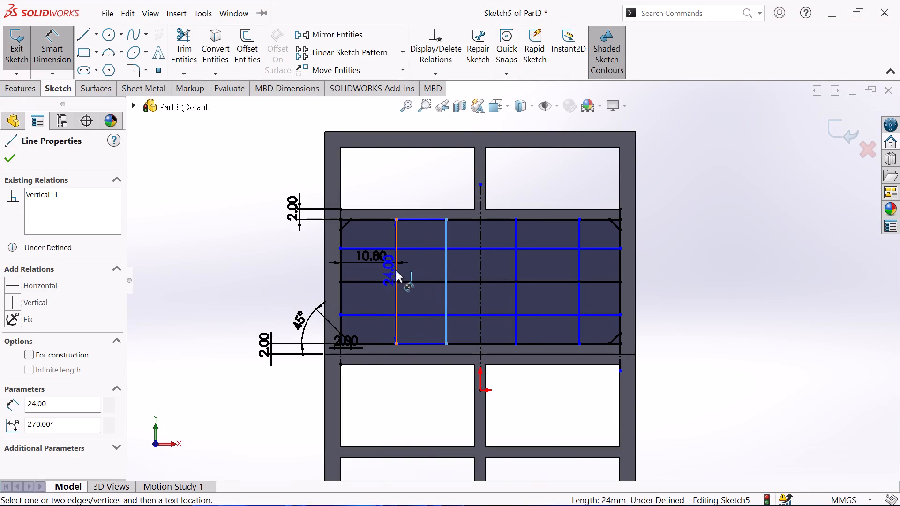
click(396, 270)
click(412, 275)
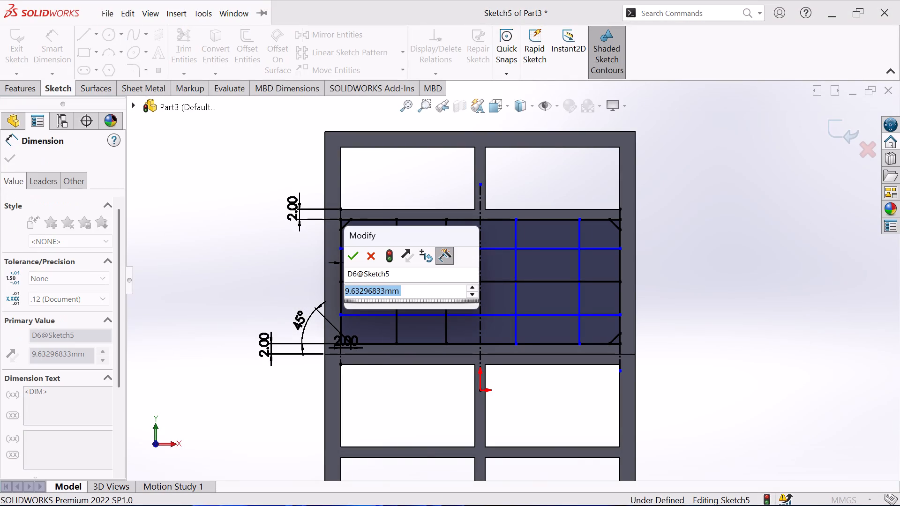
text(10.)
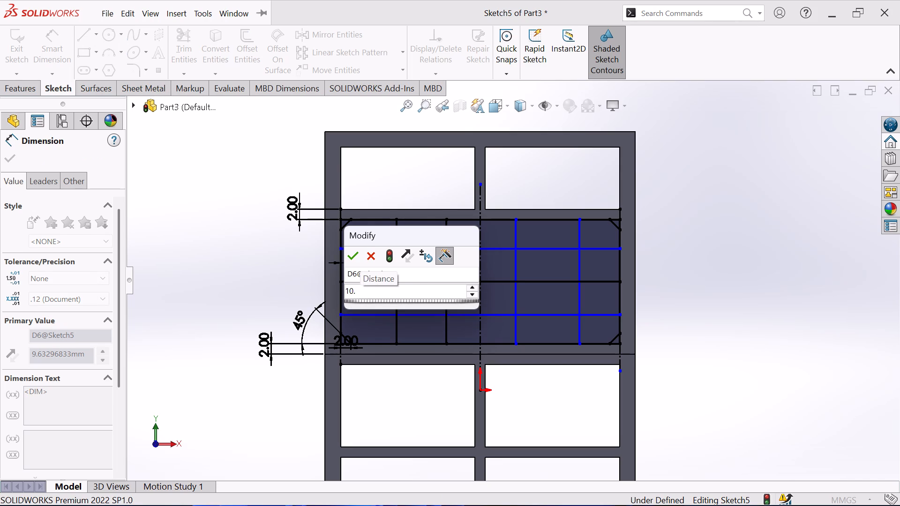
key(8)
key(Return)
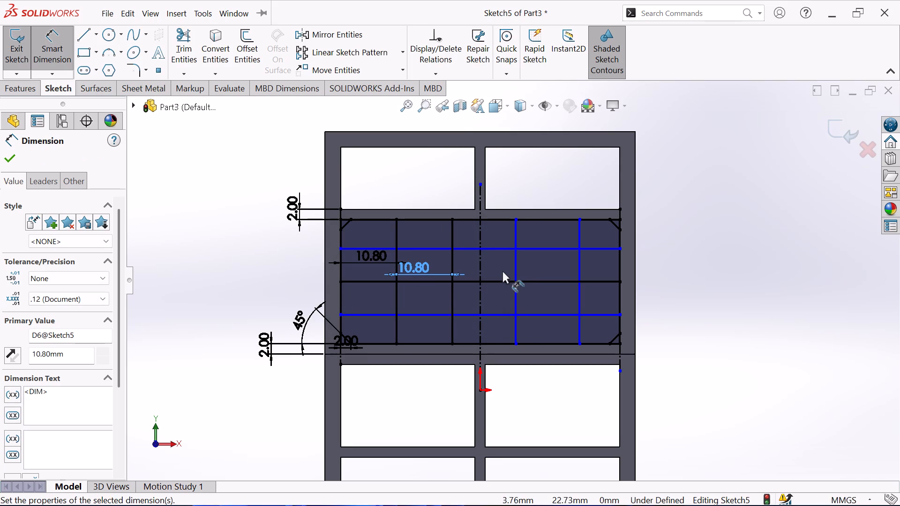
Dimension the spacing between the second and third vertical grid lines as 10.8 mm.
click(513, 254)
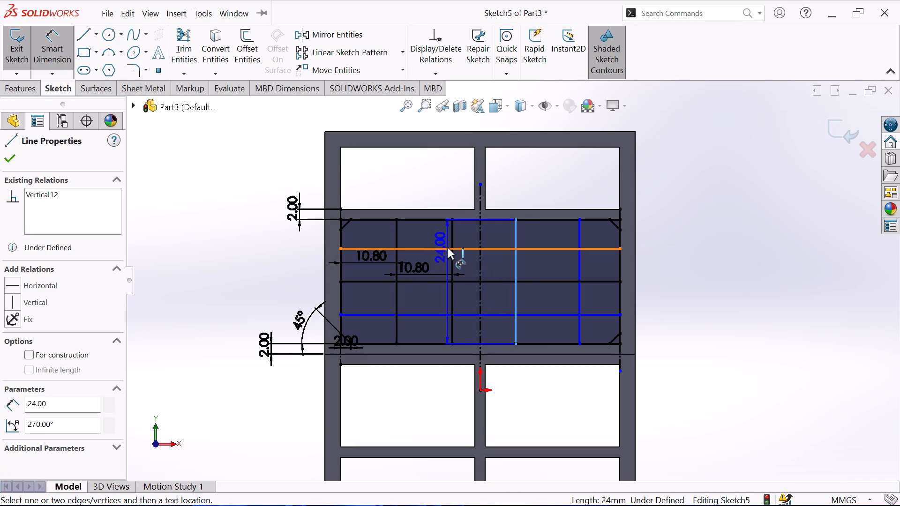
click(453, 238)
click(467, 268)
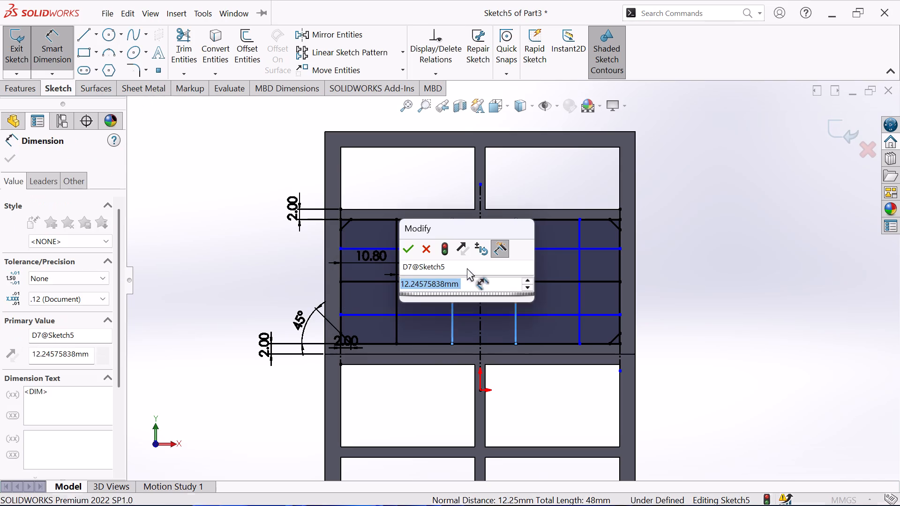
text(10.)
key(8)
key(Return)
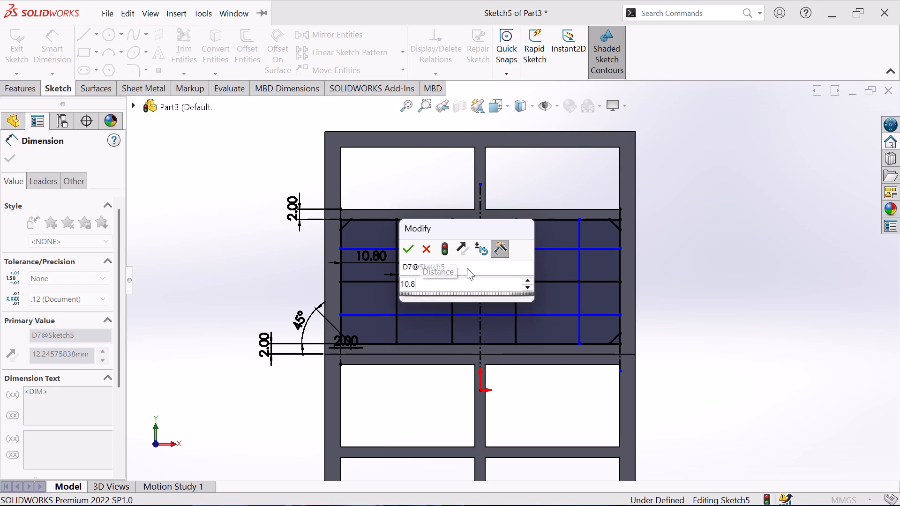
Dimension the spacing between the third and fourth vertical grid lines as 10.8 mm.
click(578, 262)
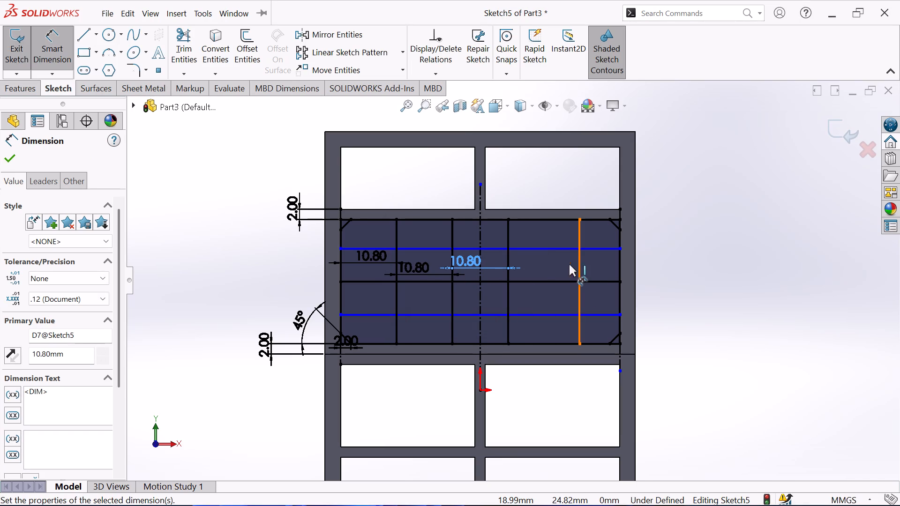
click(507, 292)
click(532, 295)
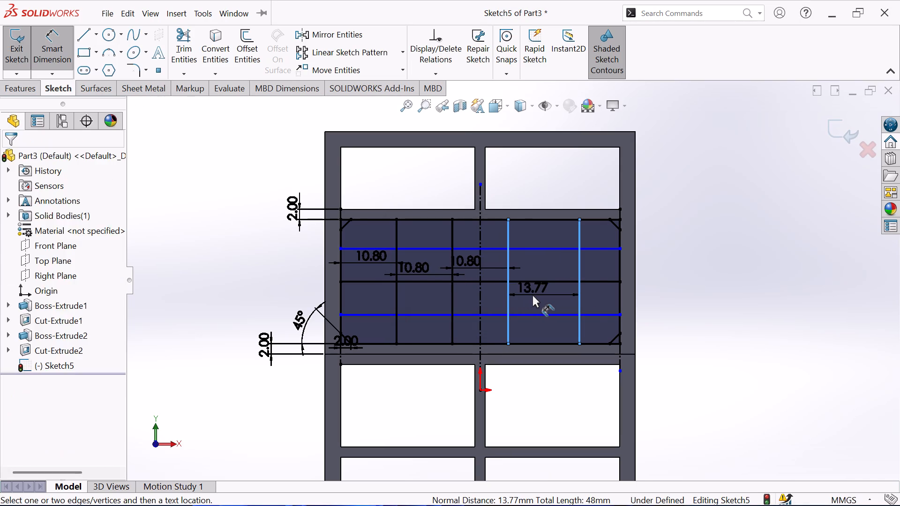
text(10.8)
key(Return)
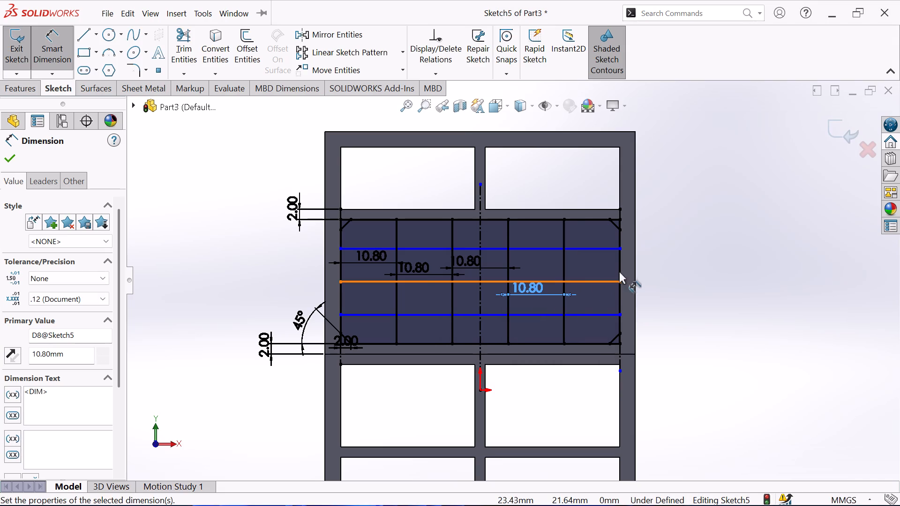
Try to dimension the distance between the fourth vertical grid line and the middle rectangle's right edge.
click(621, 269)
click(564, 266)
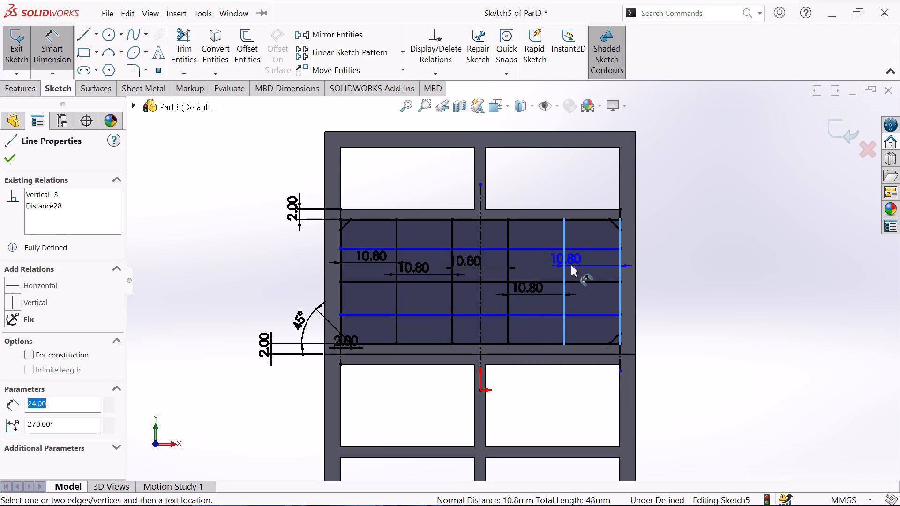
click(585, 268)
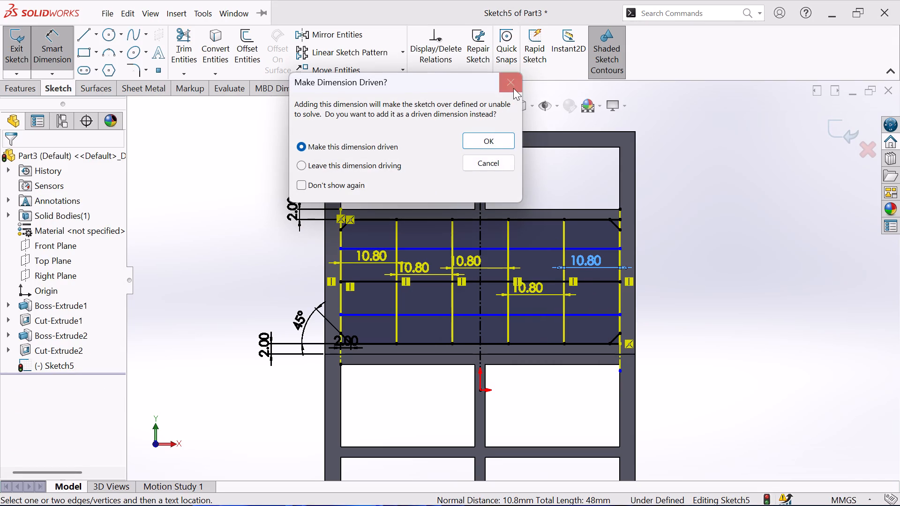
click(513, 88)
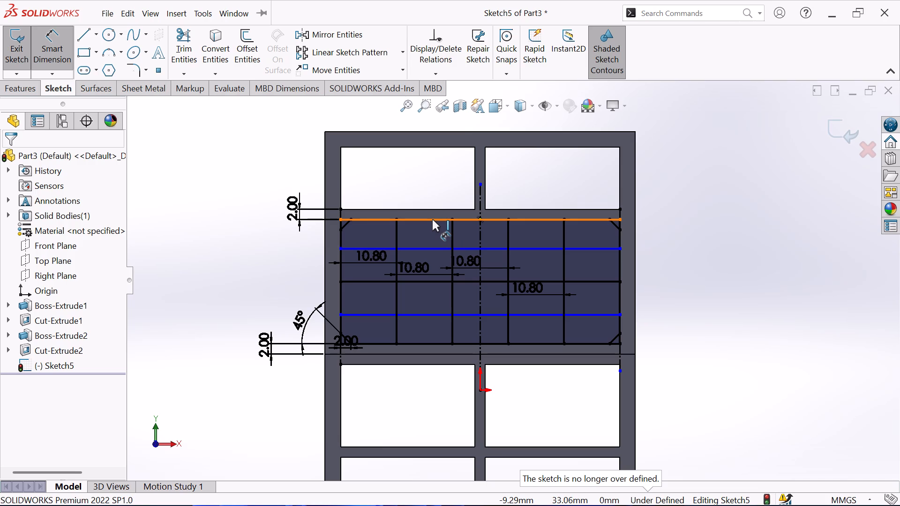
Dimension the upper horizontal grid line 5 mm below the middle rectangle's top edge.
click(432, 219)
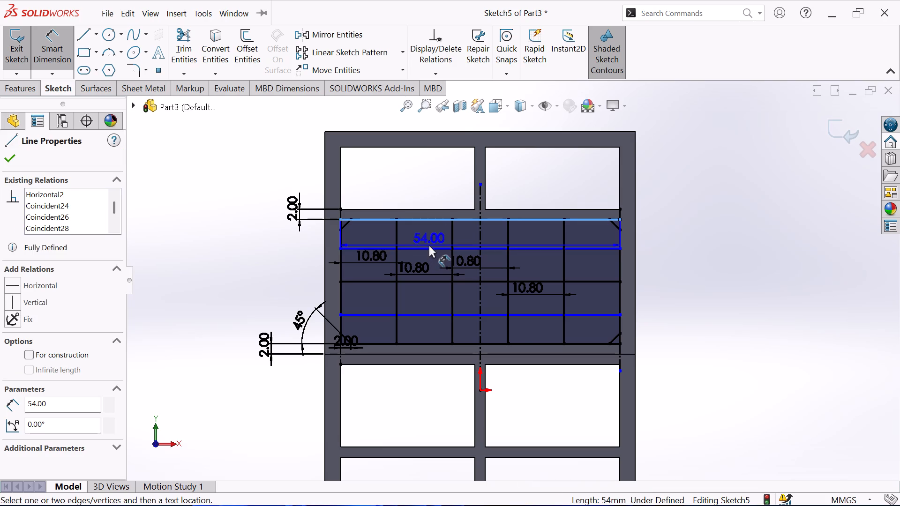
click(429, 247)
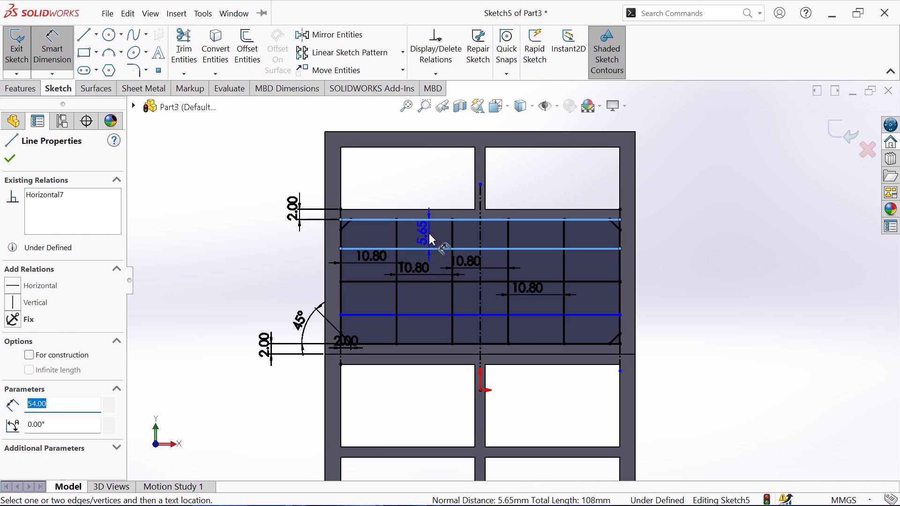
click(429, 233)
key(5)
key(Return)
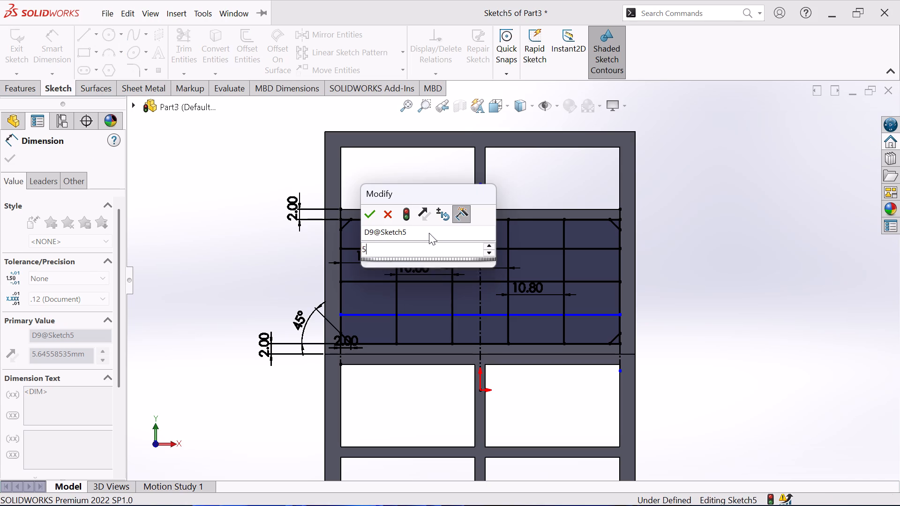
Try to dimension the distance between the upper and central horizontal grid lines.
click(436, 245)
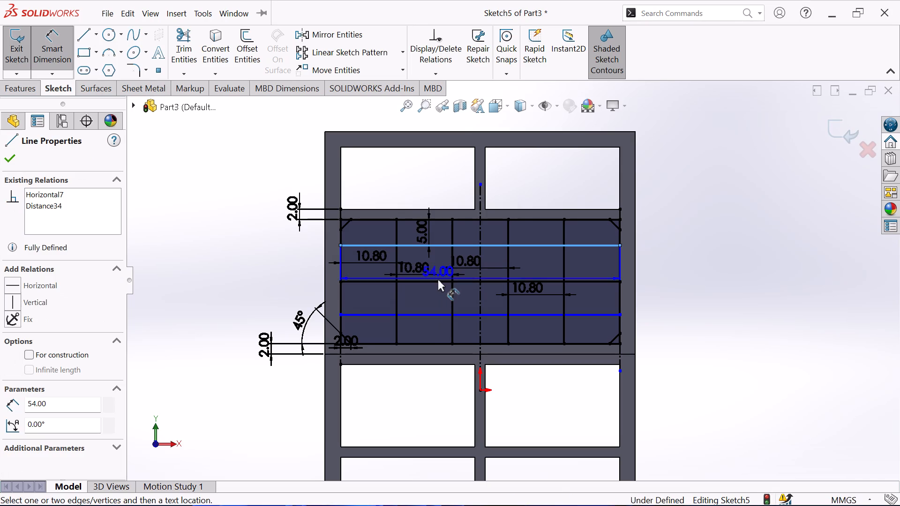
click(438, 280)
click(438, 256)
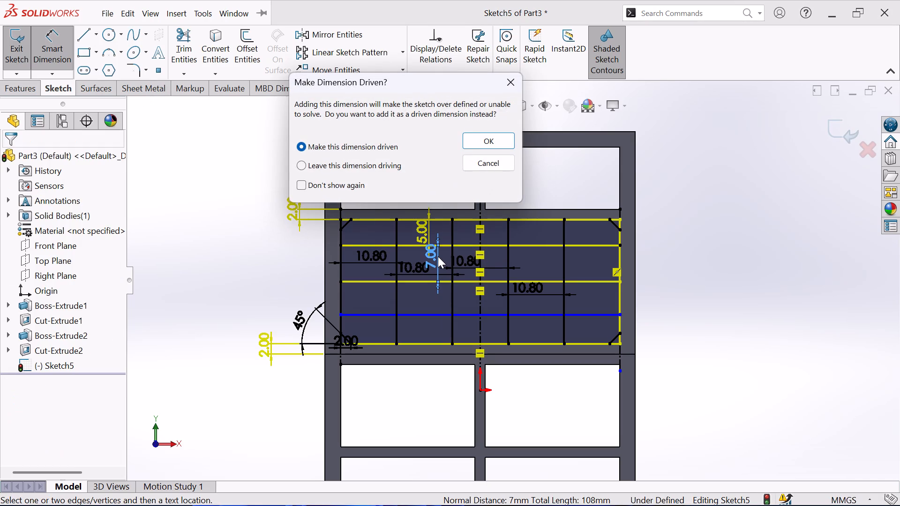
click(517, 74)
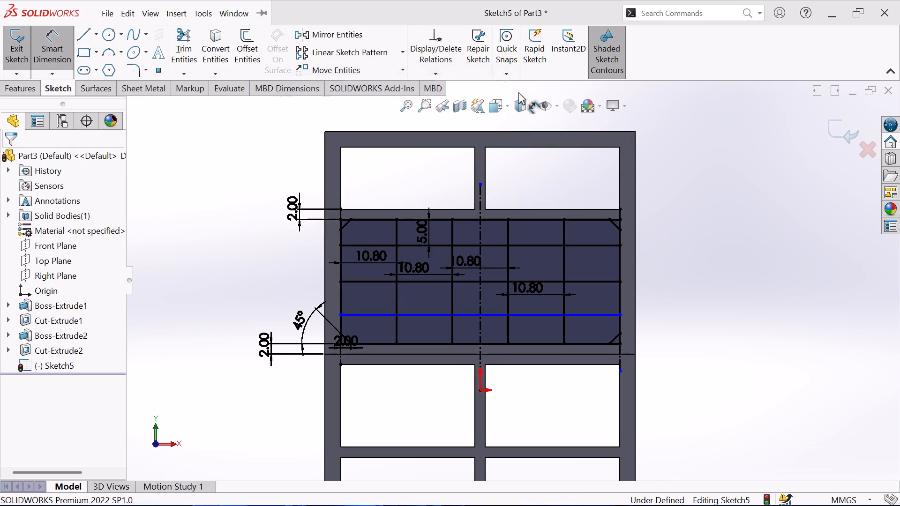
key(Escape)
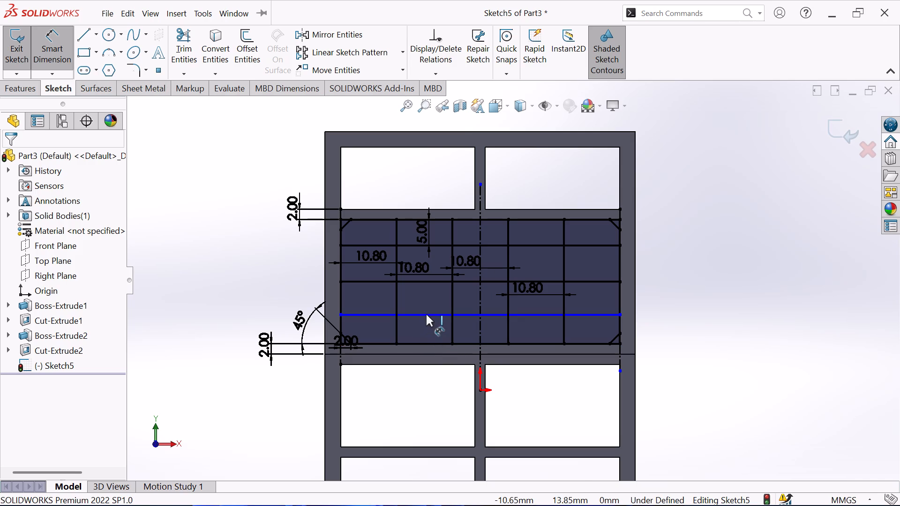
Dimension the lower horizontal grid line 5 mm above the middle rectangle's bottom edge, and exit the sketch.
click(428, 314)
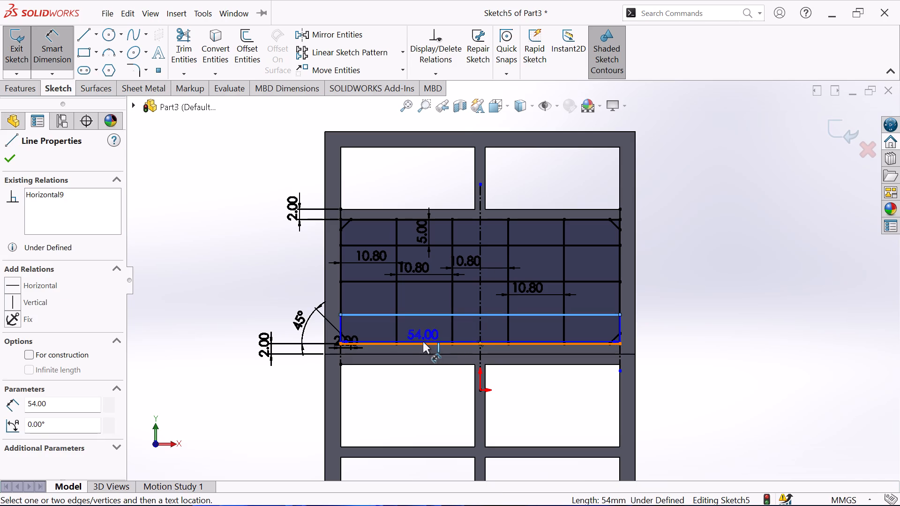
click(423, 342)
click(431, 327)
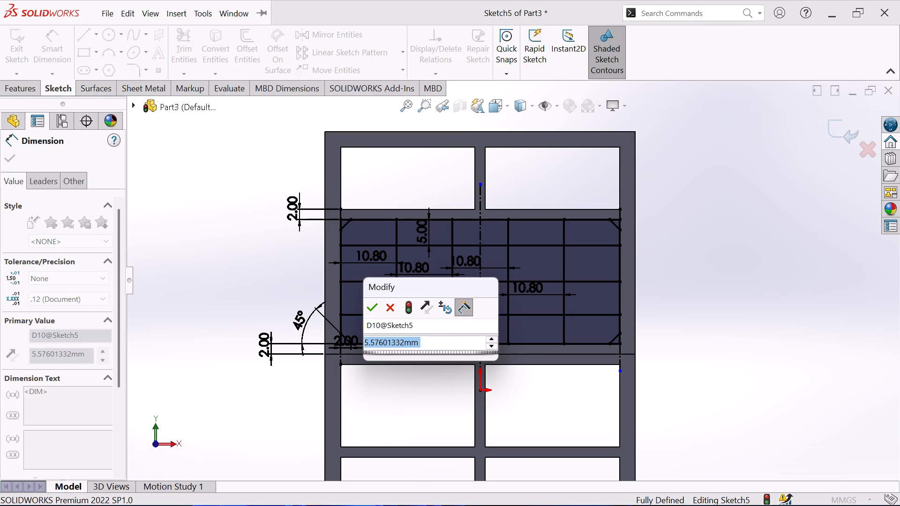
key(5)
key(Return)
key(Escape)
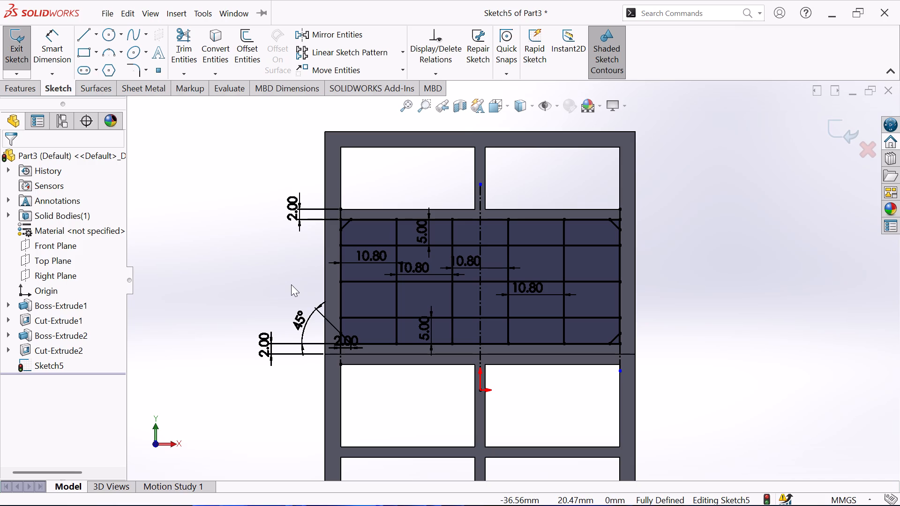
click(15, 49)
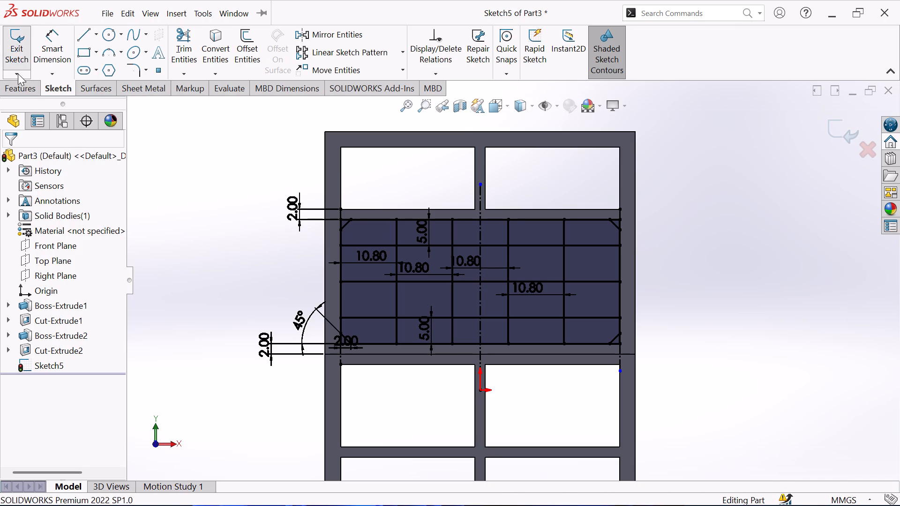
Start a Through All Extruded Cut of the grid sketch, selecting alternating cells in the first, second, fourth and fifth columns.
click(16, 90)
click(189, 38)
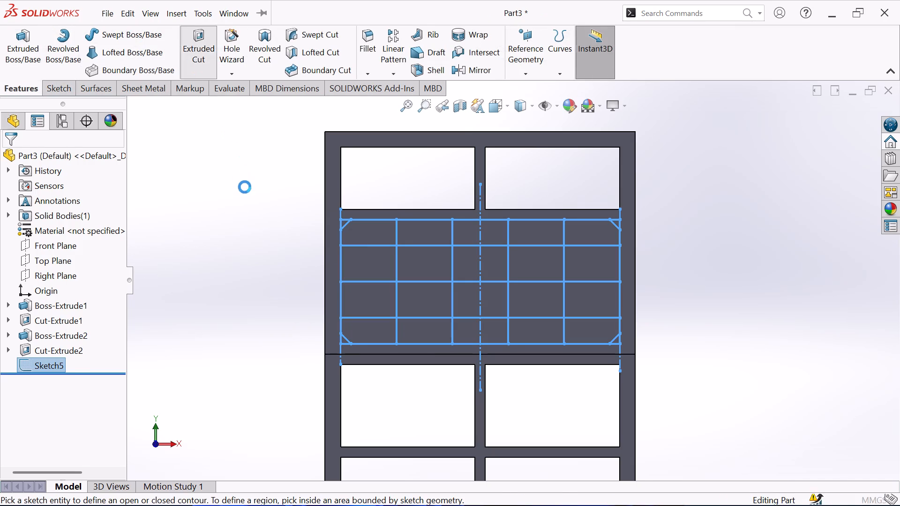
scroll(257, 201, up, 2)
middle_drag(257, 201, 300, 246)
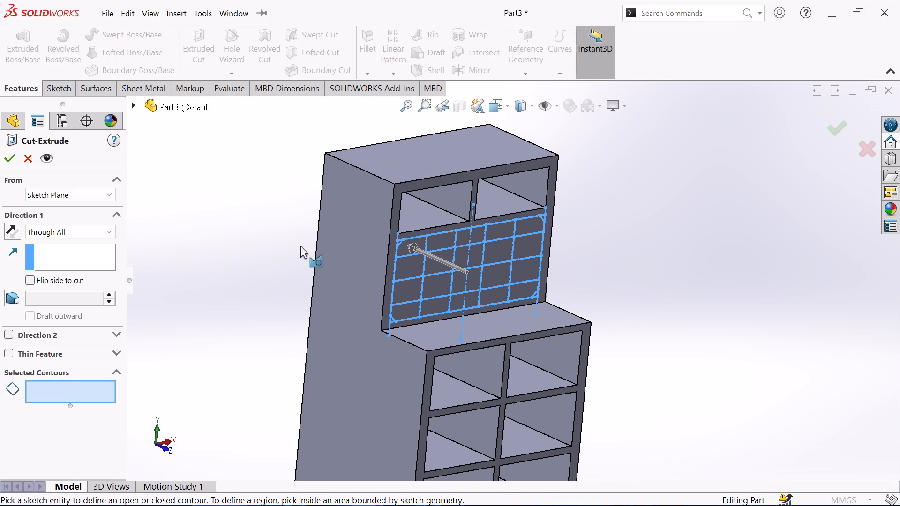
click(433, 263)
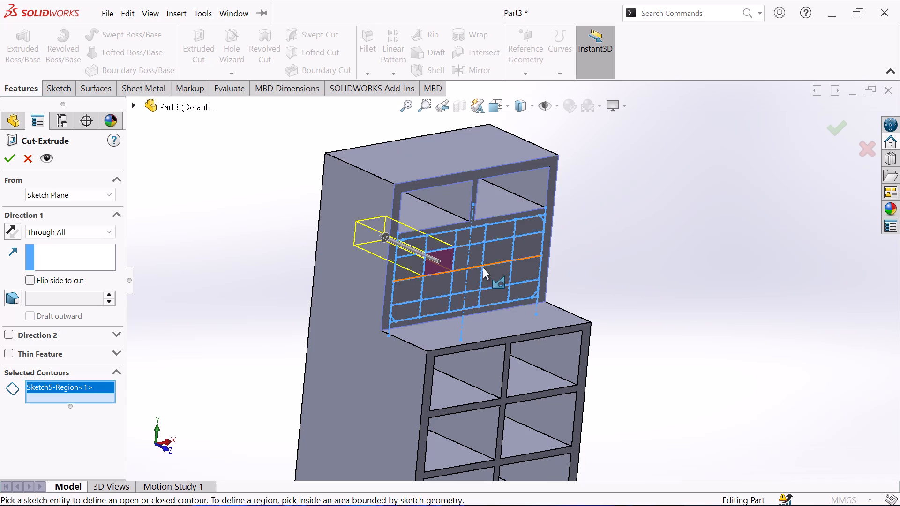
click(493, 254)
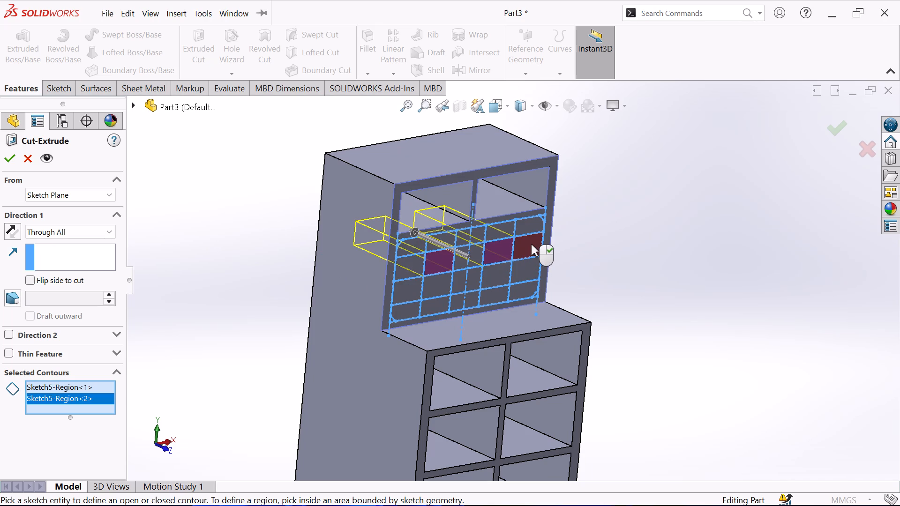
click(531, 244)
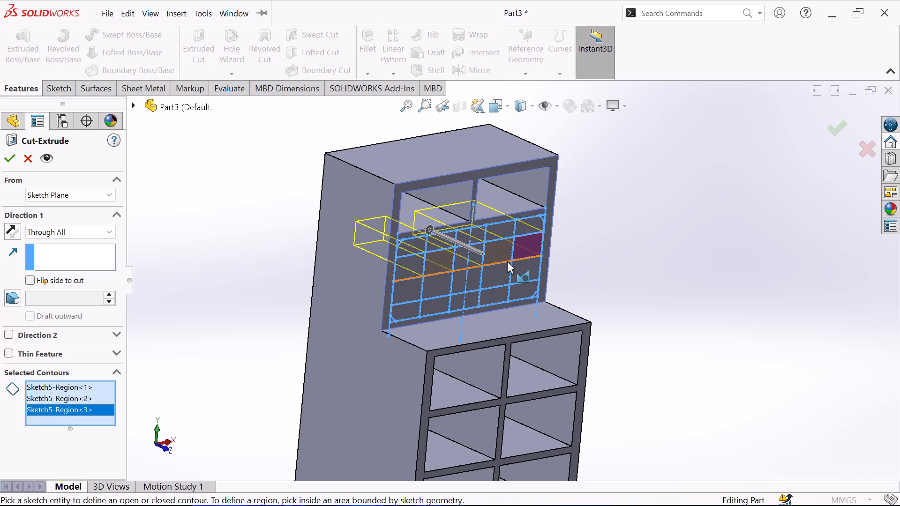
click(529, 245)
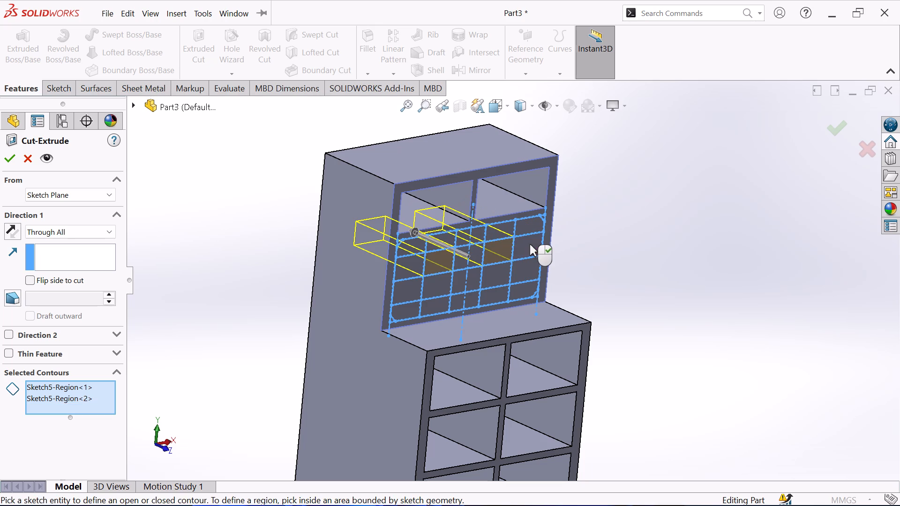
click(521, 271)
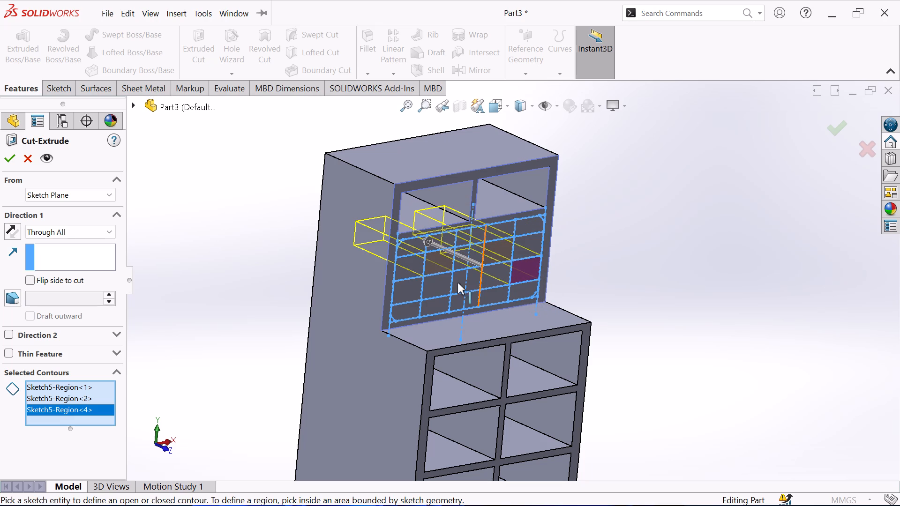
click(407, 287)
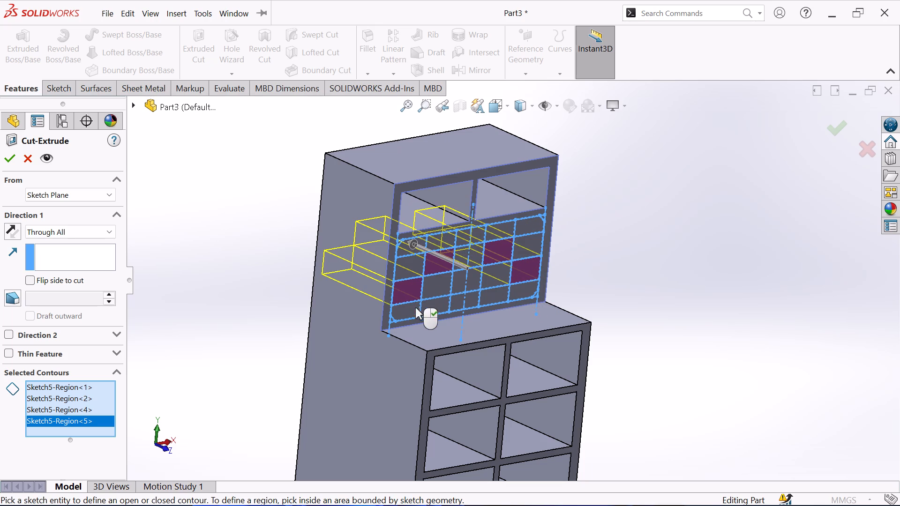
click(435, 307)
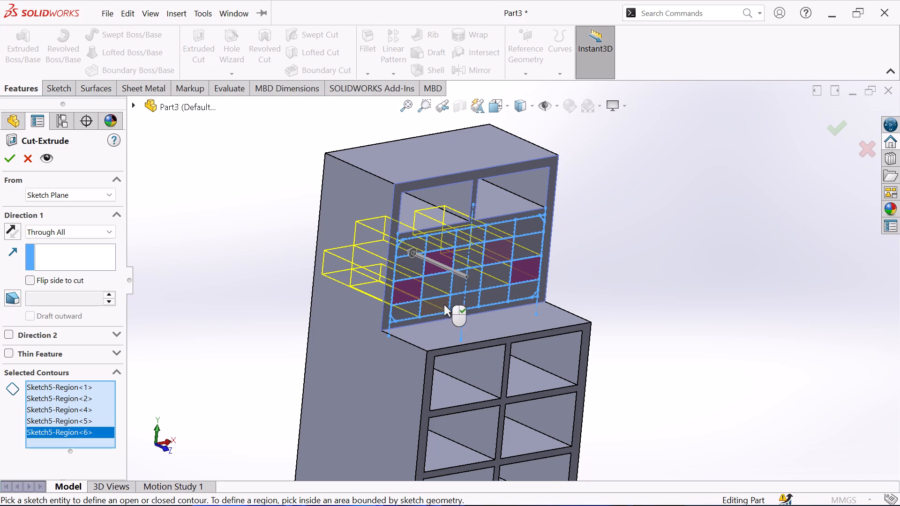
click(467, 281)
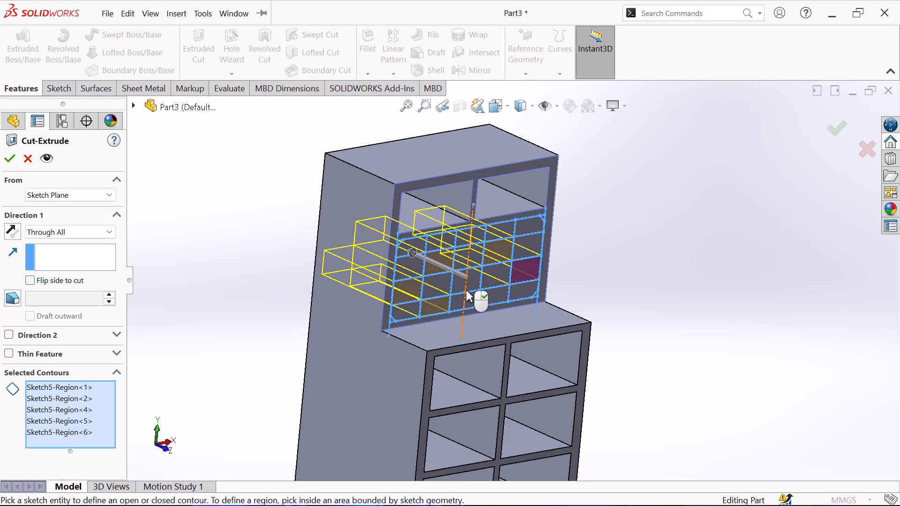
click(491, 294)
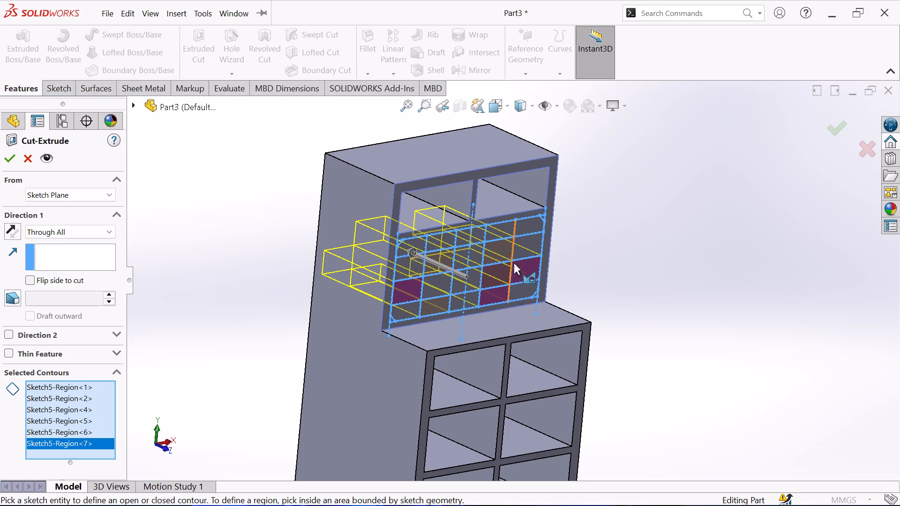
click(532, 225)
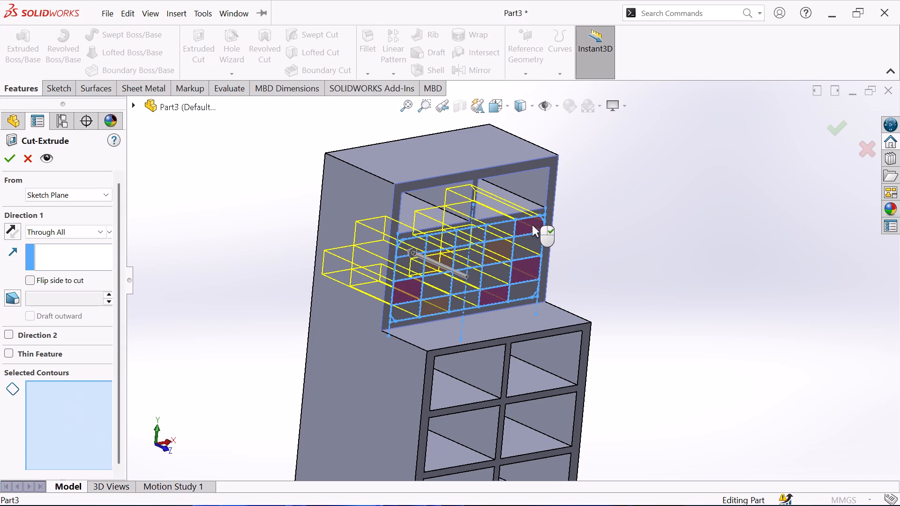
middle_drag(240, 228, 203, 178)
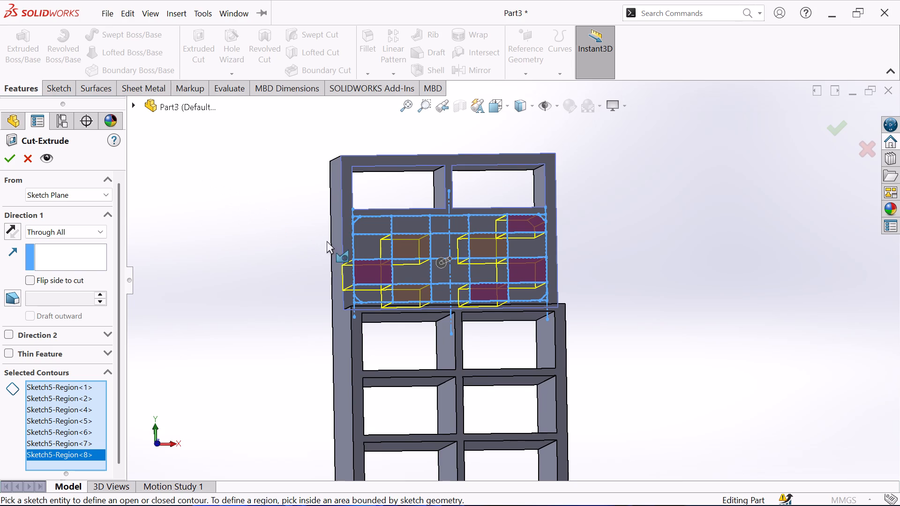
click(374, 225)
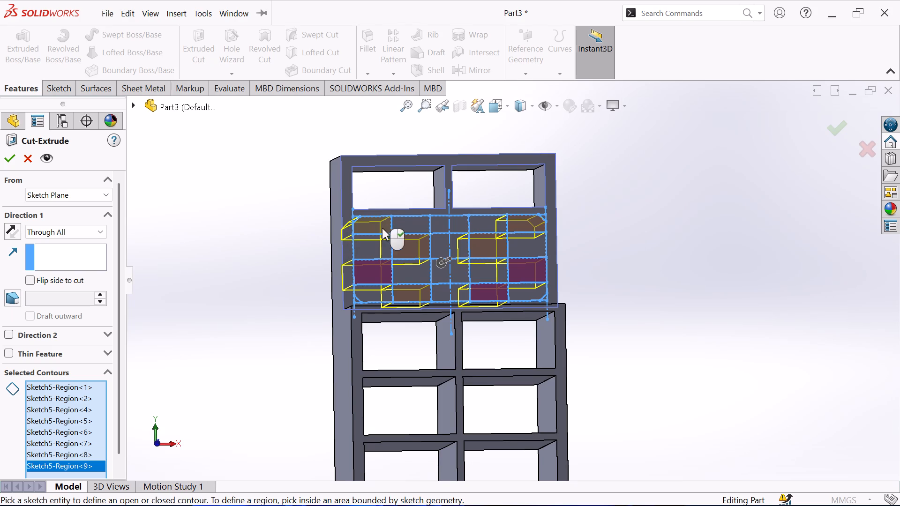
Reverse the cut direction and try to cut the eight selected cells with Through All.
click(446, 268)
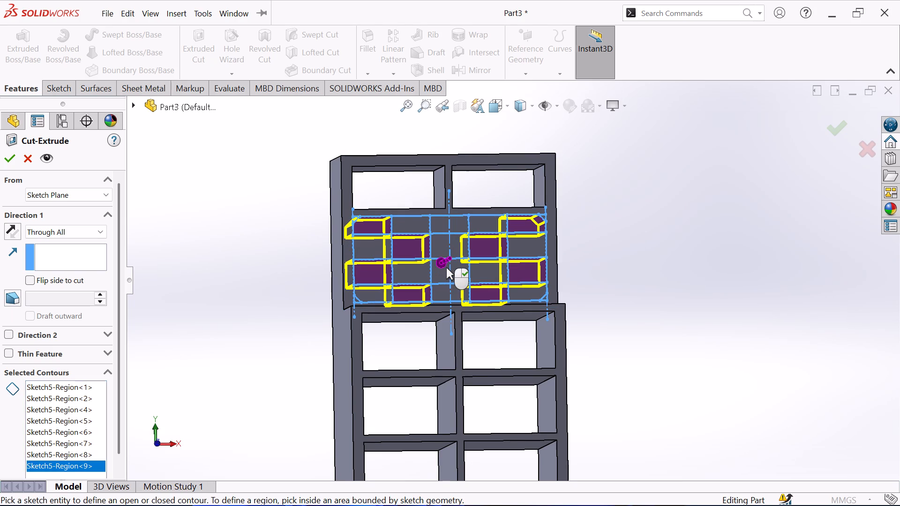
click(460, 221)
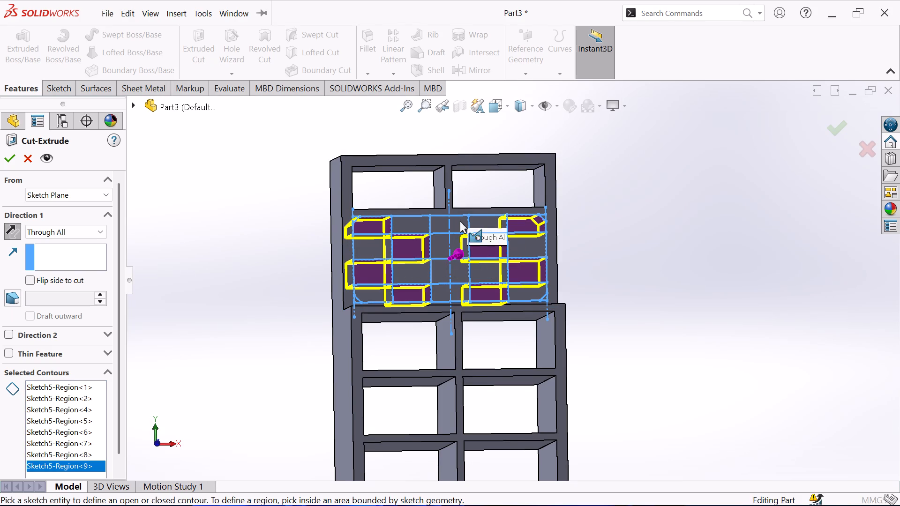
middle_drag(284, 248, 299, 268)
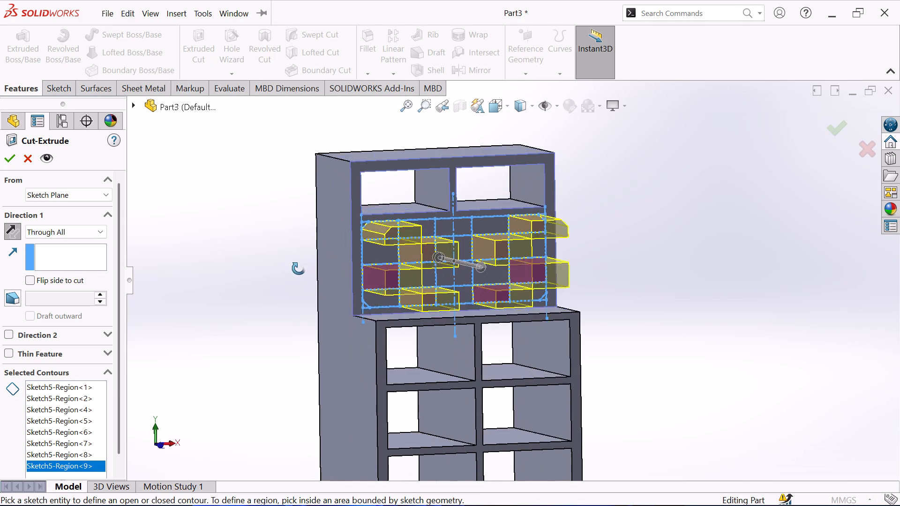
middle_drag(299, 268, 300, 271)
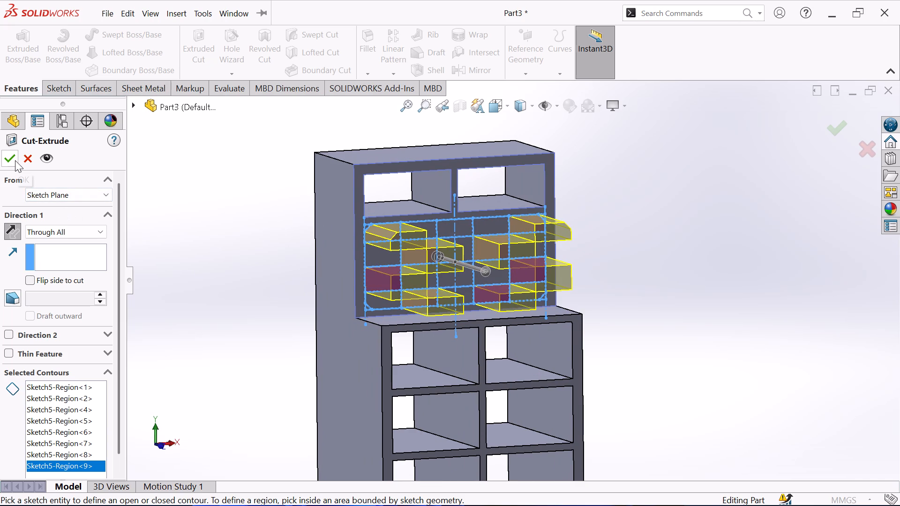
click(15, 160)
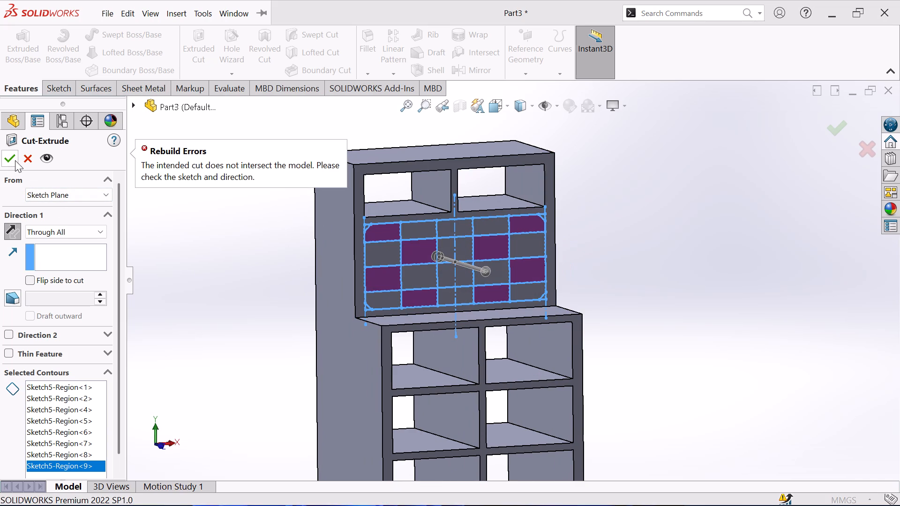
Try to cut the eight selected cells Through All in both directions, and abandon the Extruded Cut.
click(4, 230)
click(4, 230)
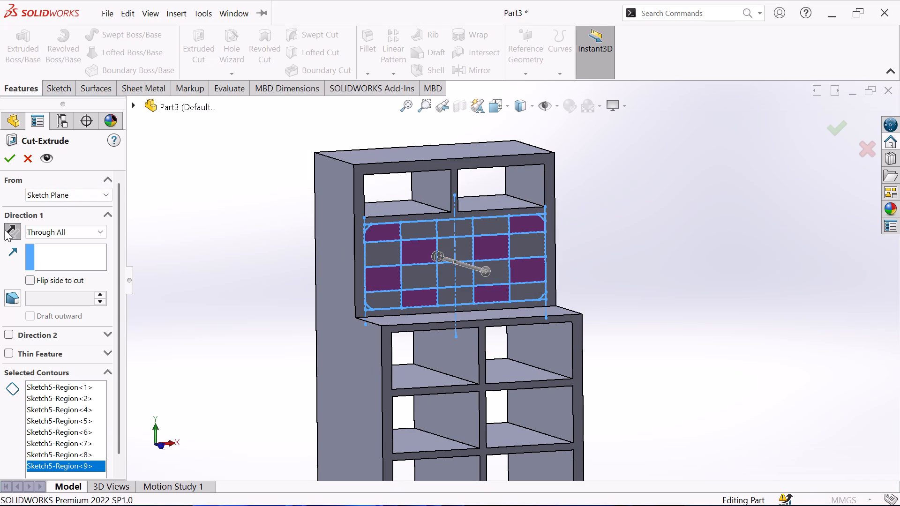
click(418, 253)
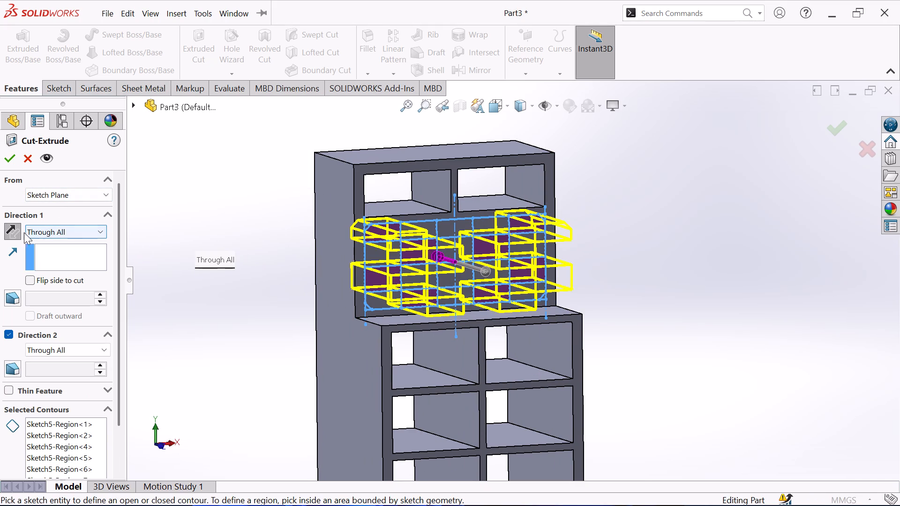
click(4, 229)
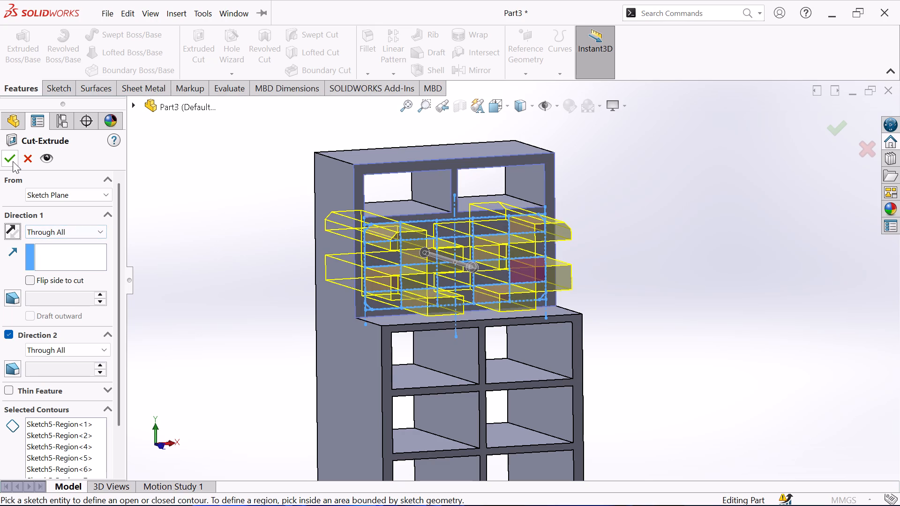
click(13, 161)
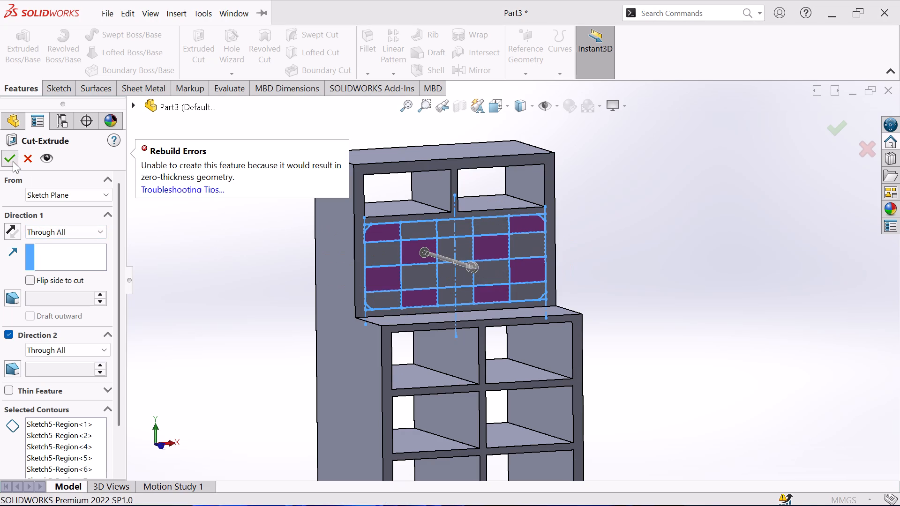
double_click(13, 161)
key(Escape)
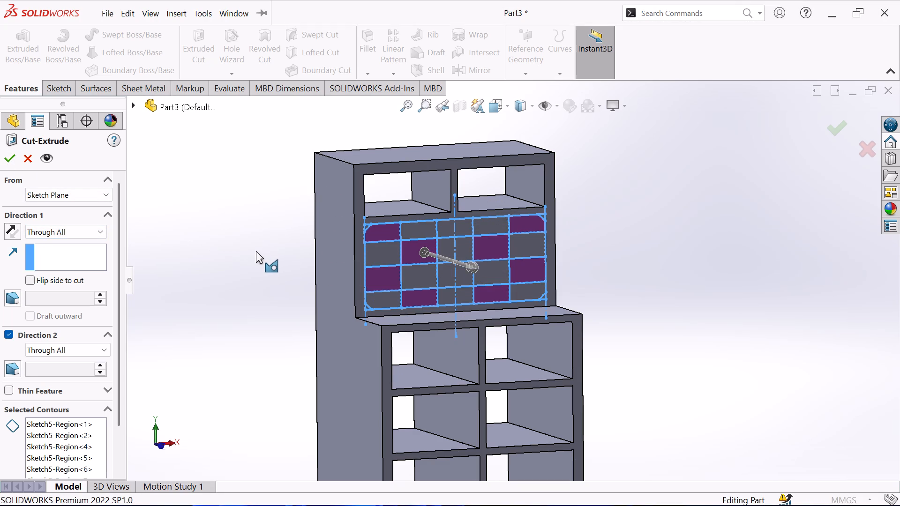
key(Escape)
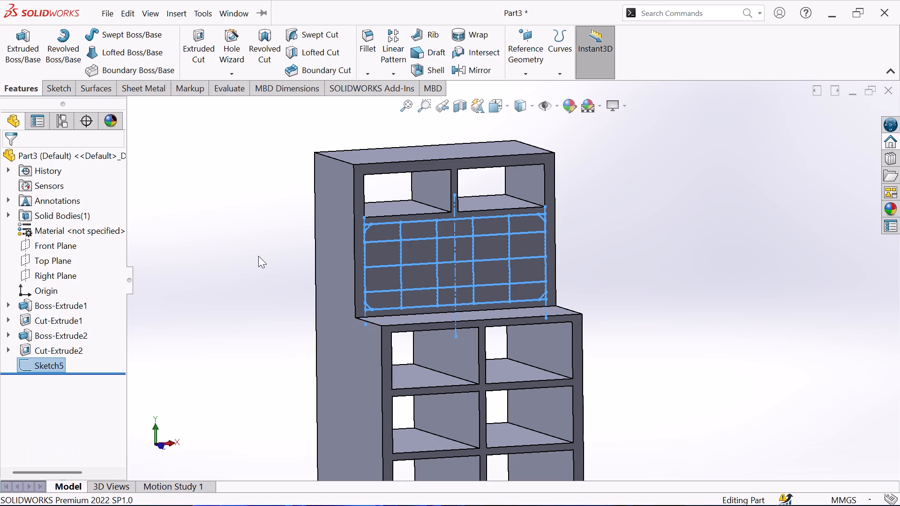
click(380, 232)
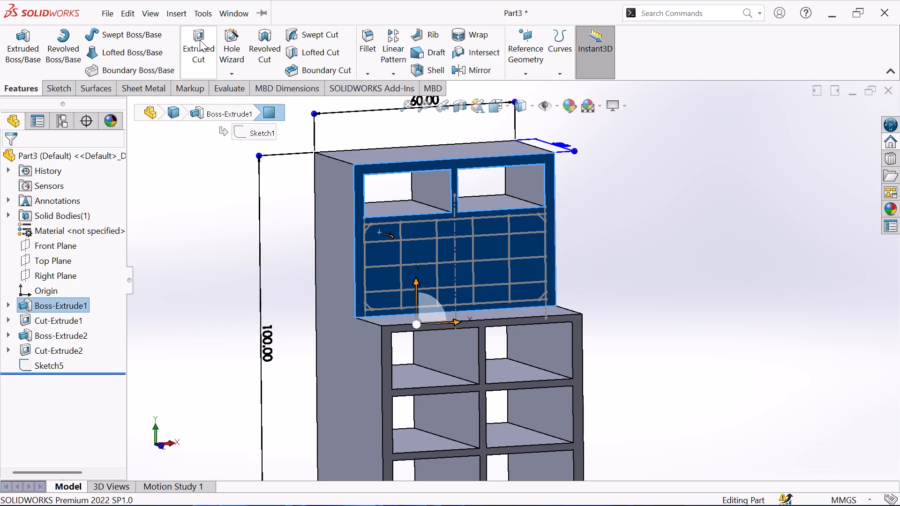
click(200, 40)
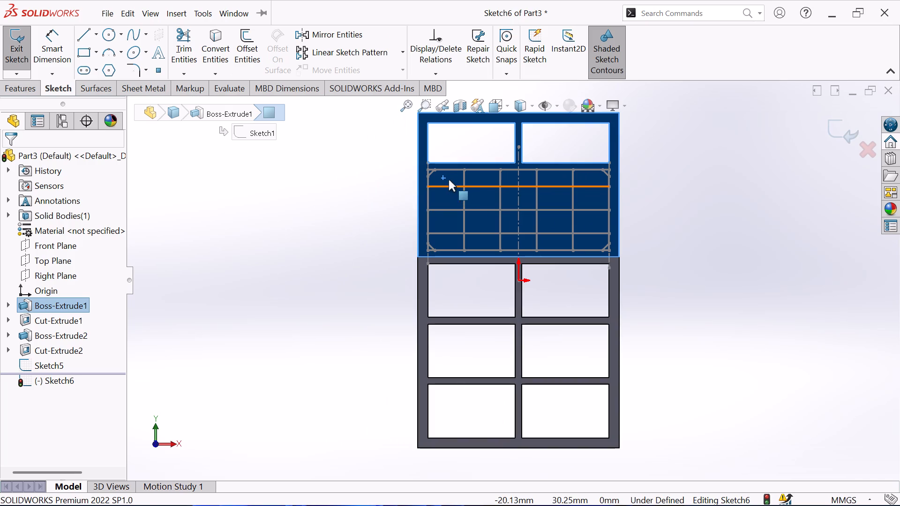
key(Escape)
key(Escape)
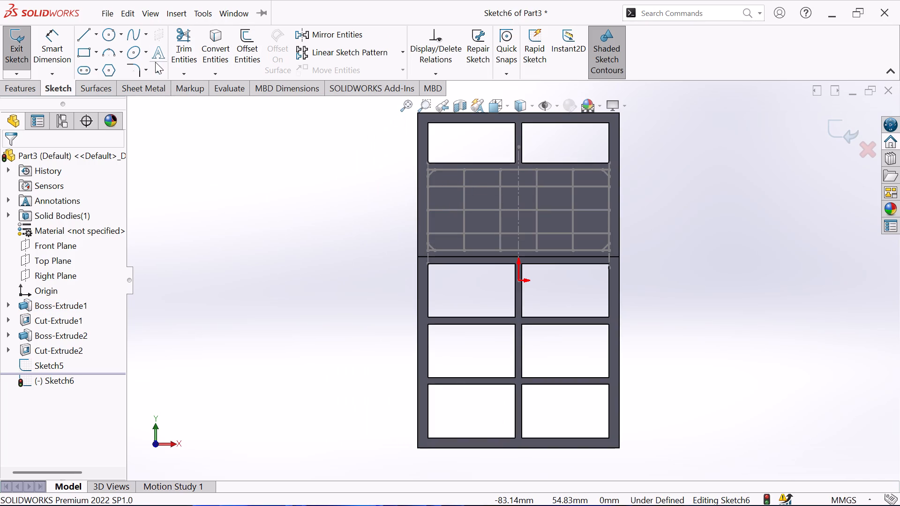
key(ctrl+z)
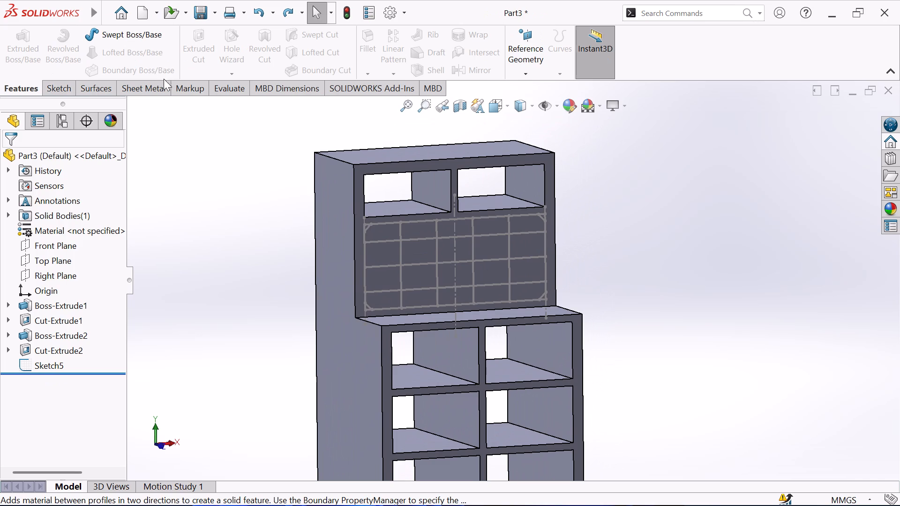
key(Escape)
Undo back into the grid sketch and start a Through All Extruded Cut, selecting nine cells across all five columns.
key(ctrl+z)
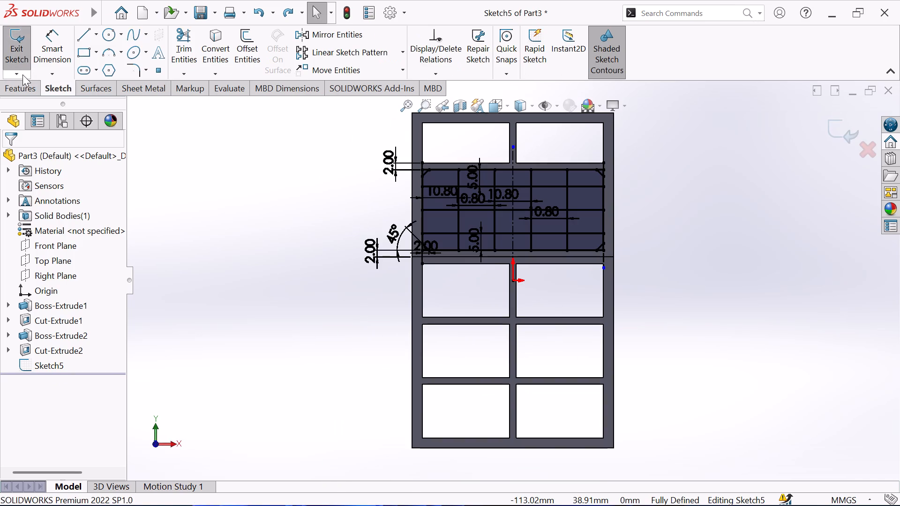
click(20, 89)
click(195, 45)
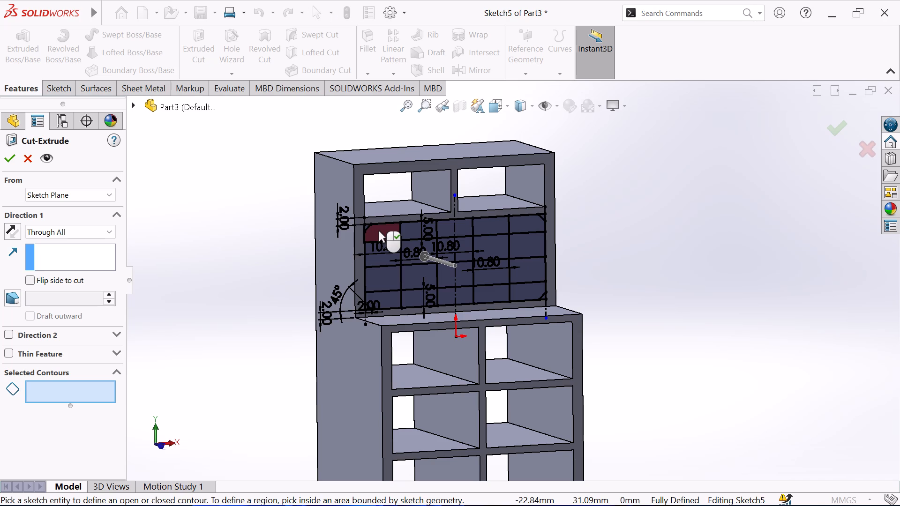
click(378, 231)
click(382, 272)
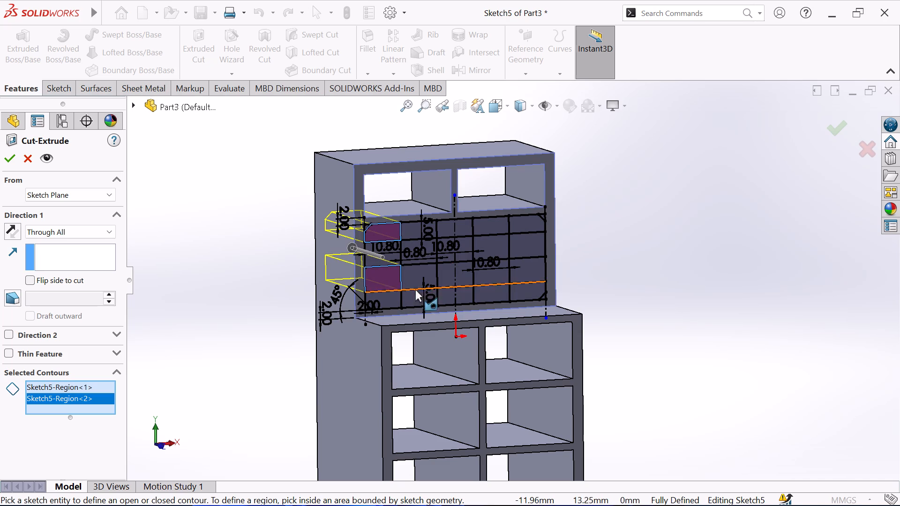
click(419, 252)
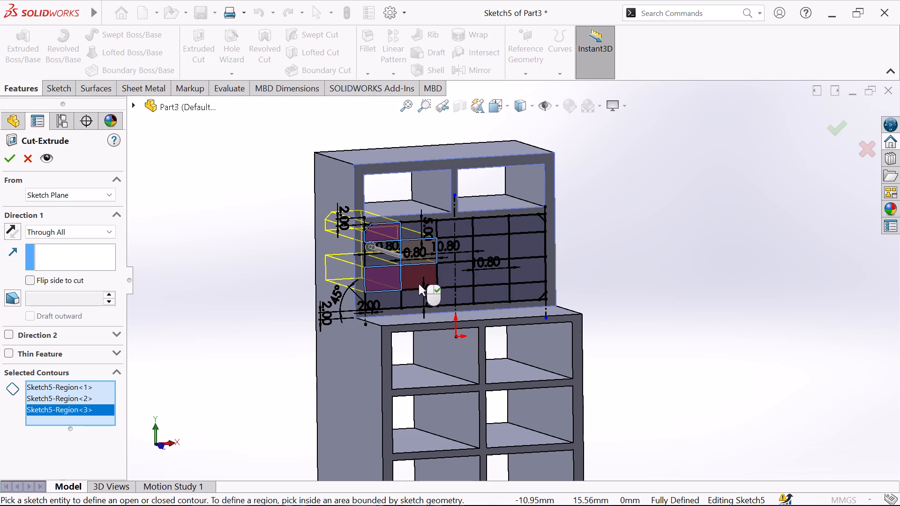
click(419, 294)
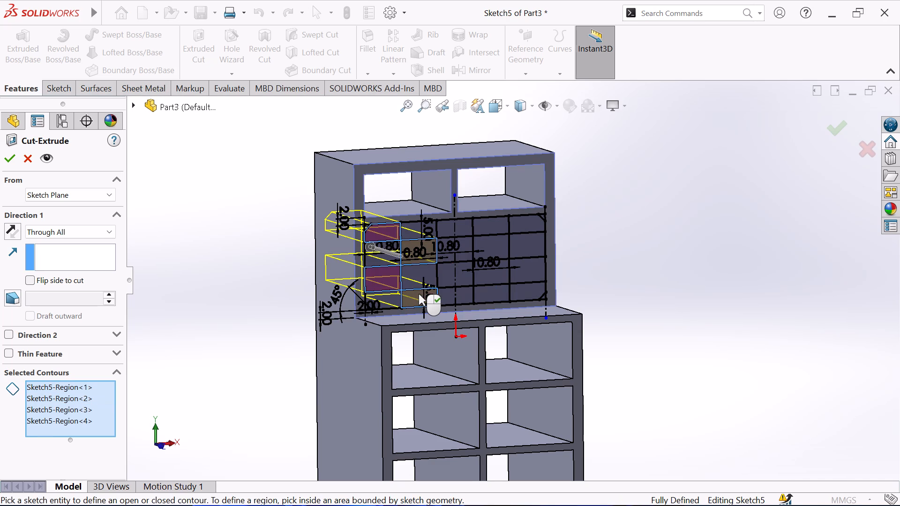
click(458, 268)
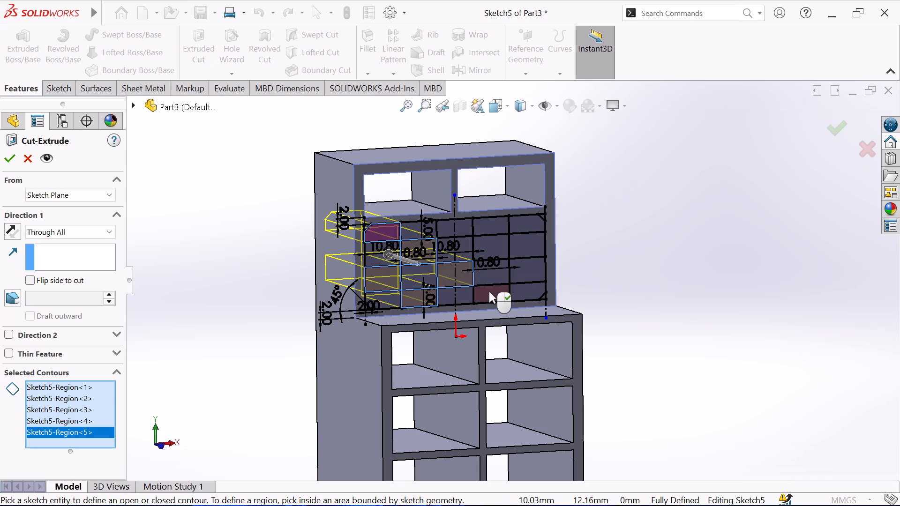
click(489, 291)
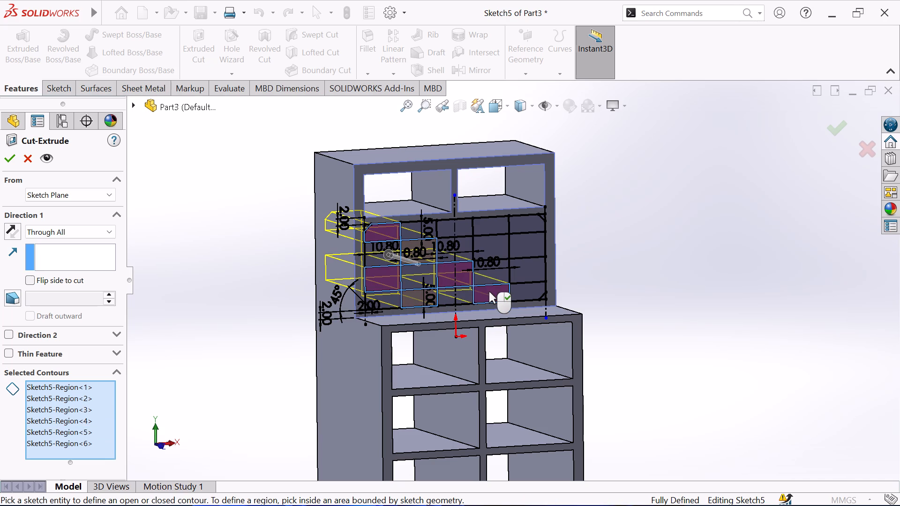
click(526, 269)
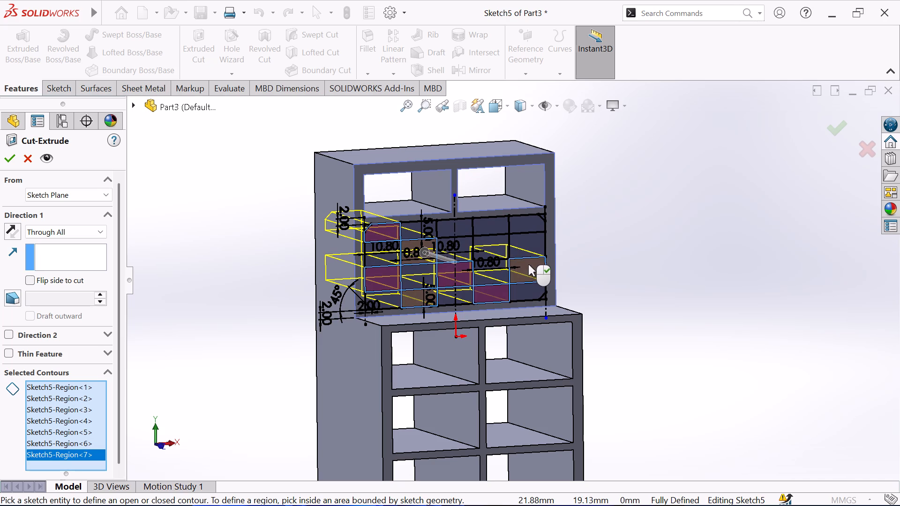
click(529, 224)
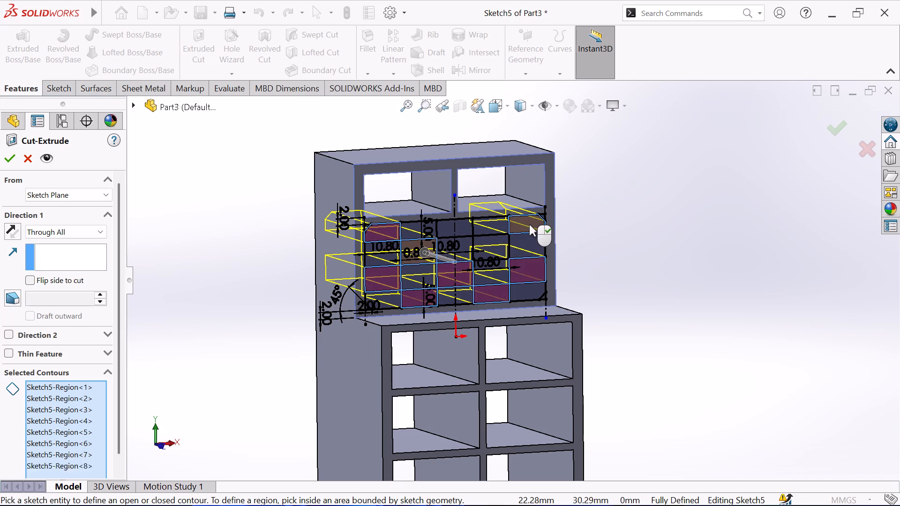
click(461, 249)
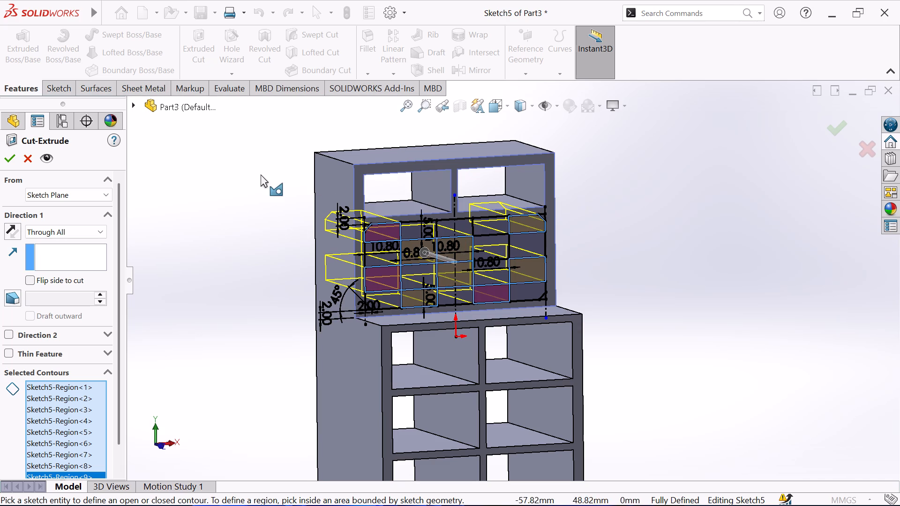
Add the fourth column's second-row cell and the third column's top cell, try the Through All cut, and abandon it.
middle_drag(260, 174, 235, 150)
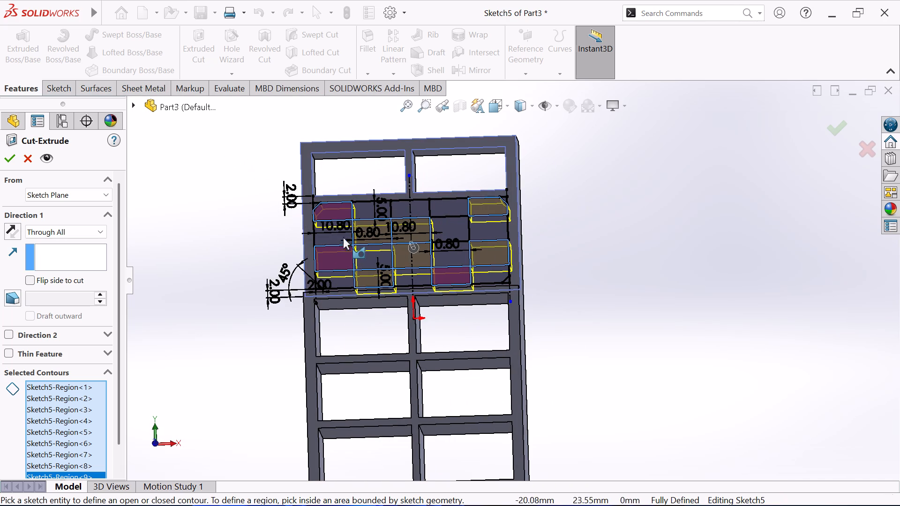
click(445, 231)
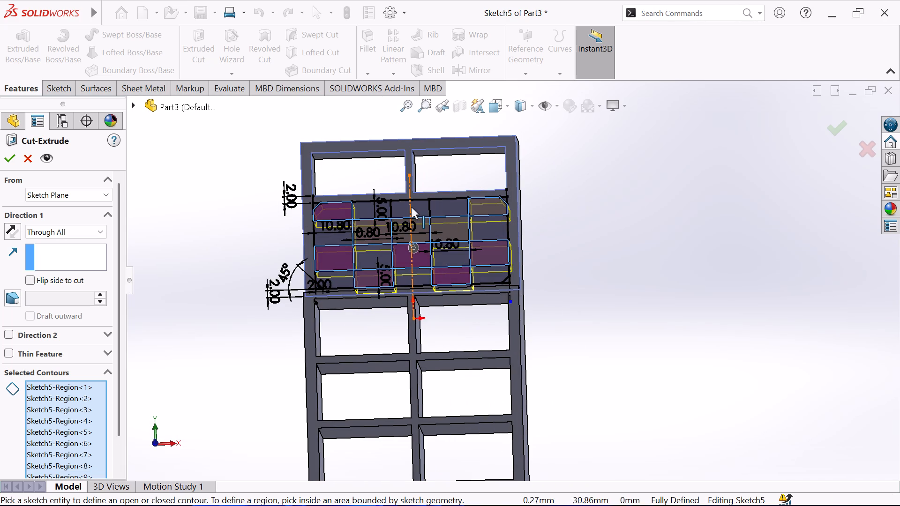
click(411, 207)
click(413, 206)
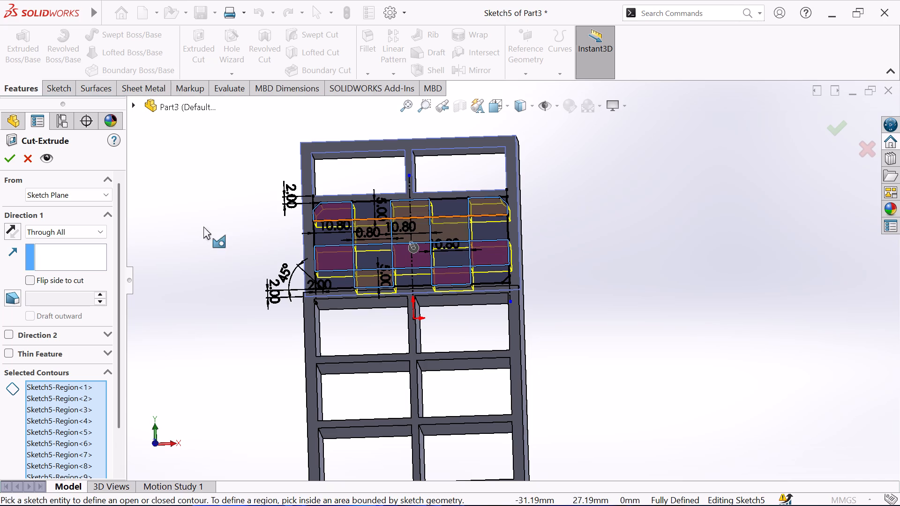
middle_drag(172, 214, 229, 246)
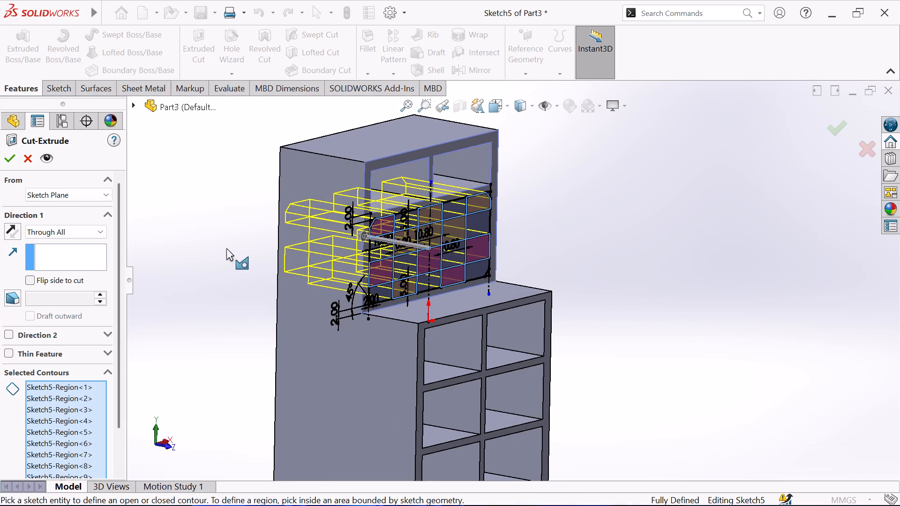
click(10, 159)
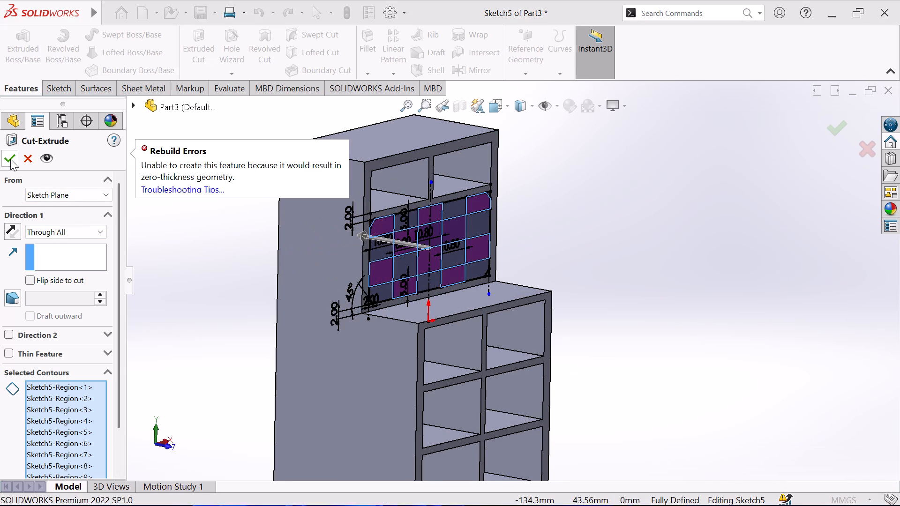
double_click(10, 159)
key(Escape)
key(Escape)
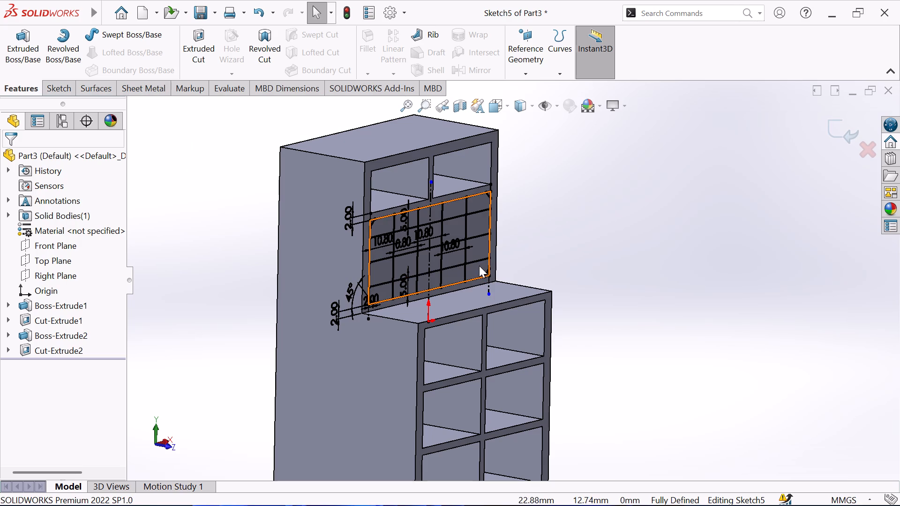
Extrude-cut the grid's four corner cells and the third column's second-row cell with Through All.
click(202, 42)
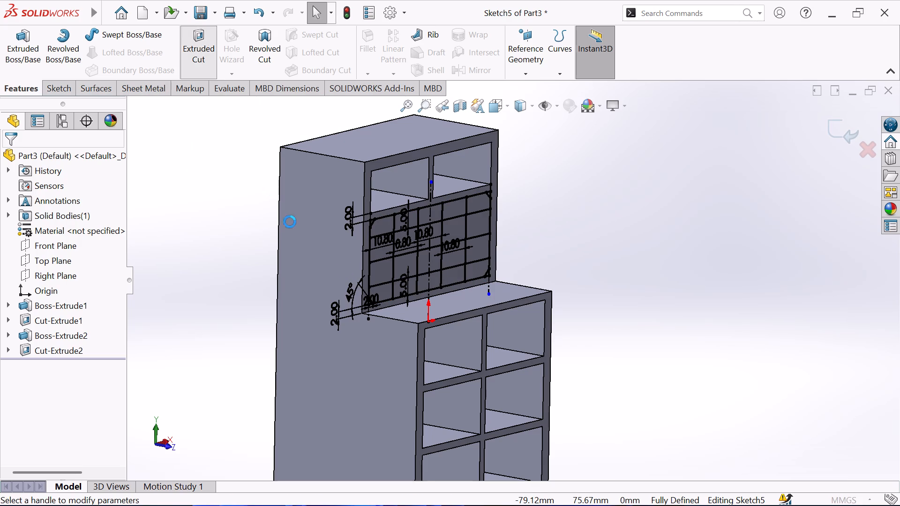
click(477, 265)
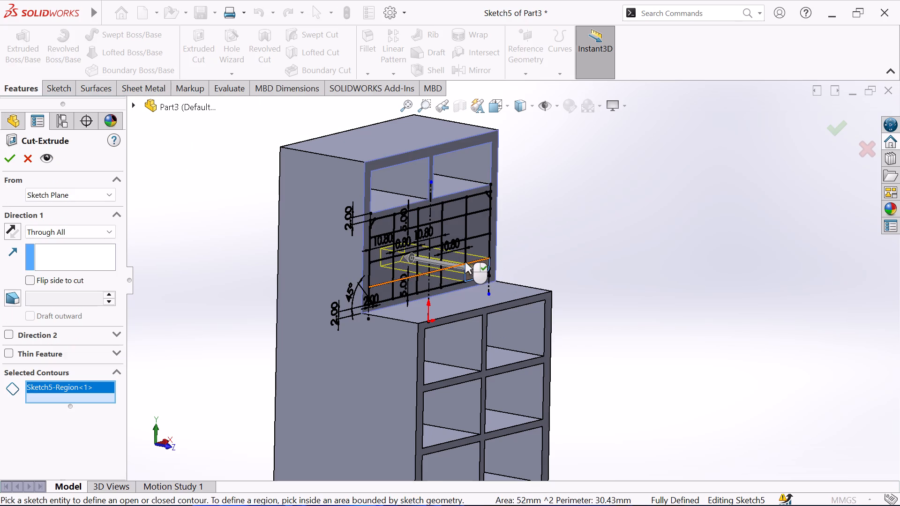
click(424, 232)
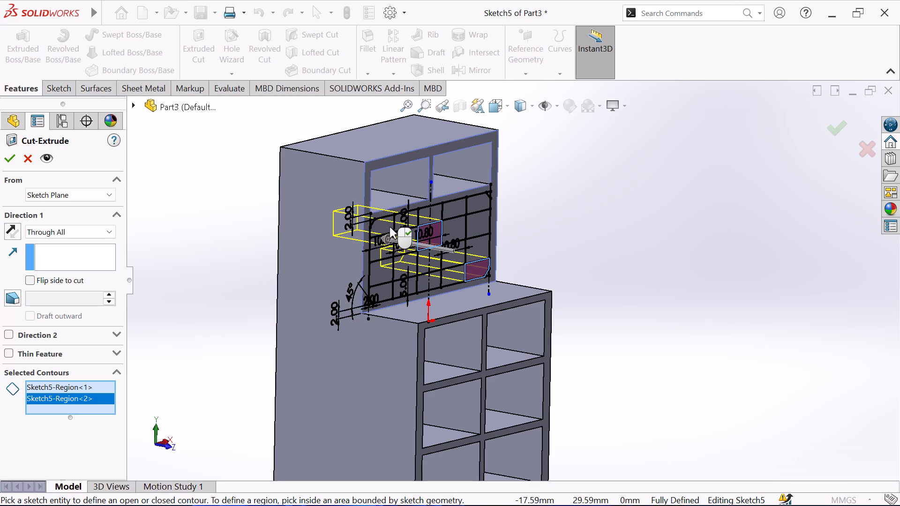
click(382, 225)
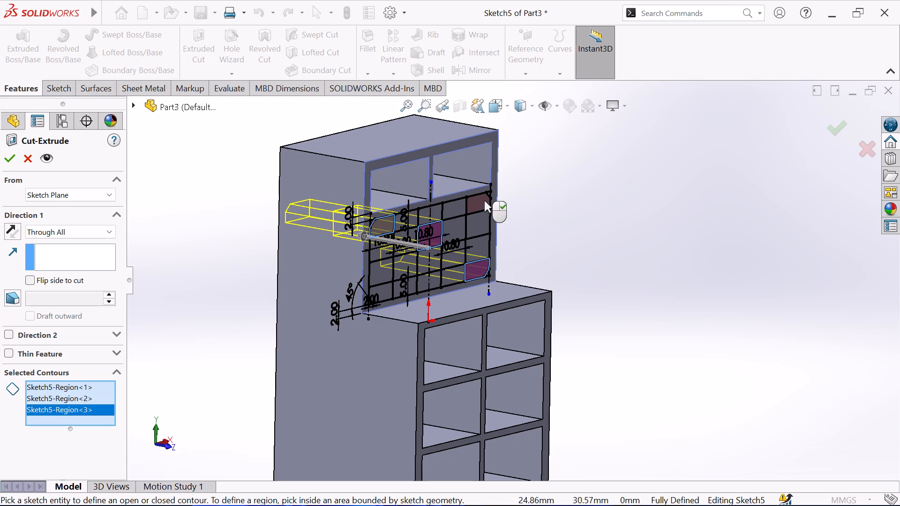
click(482, 201)
click(380, 289)
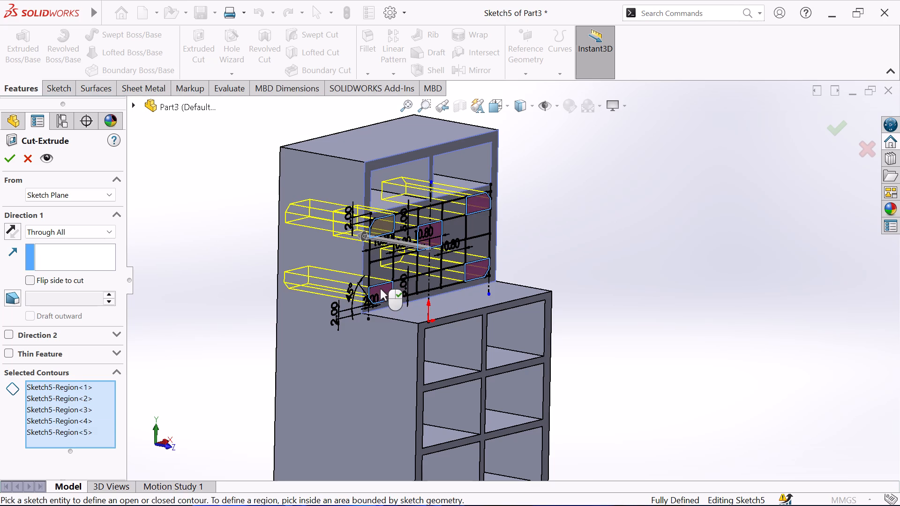
click(430, 277)
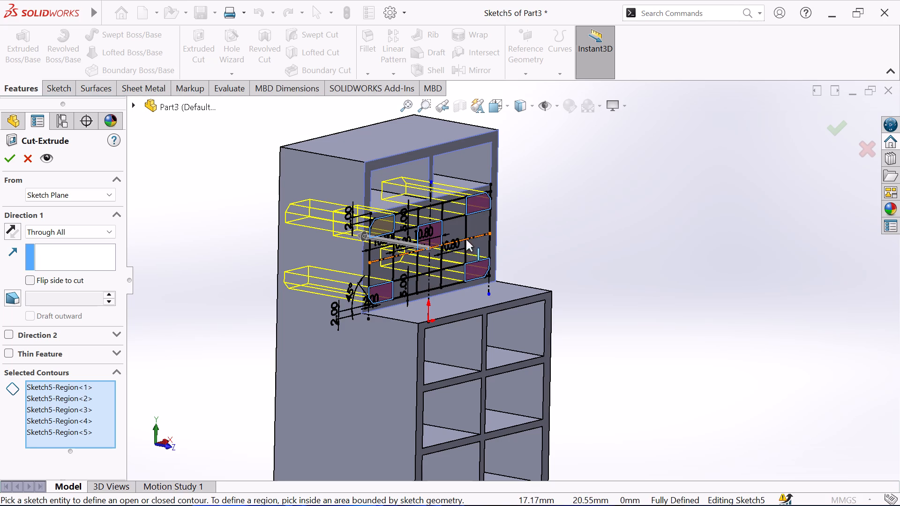
click(7, 159)
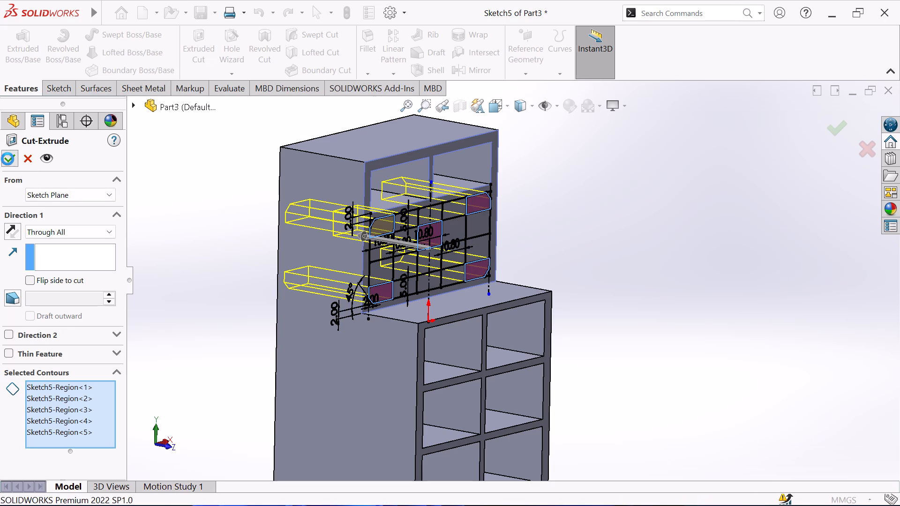
scroll(201, 257, up, 1)
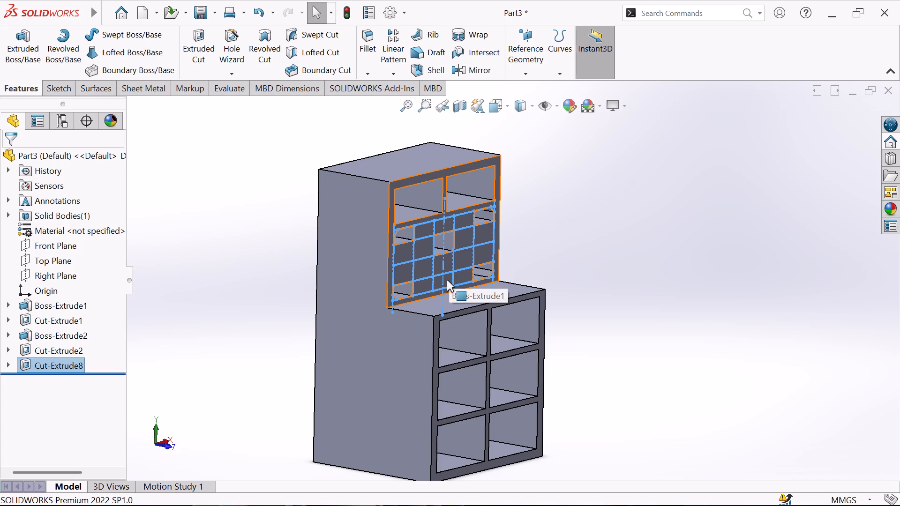
click(447, 280)
key(Escape)
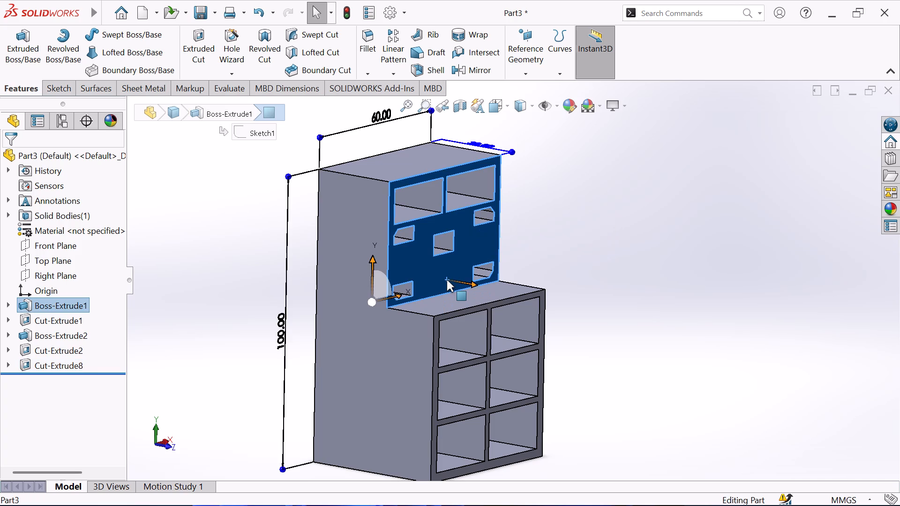
key(Escape)
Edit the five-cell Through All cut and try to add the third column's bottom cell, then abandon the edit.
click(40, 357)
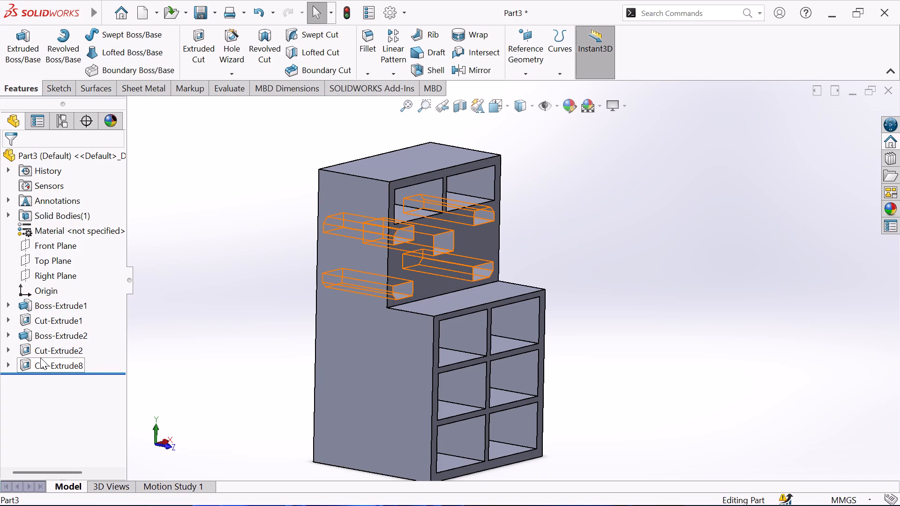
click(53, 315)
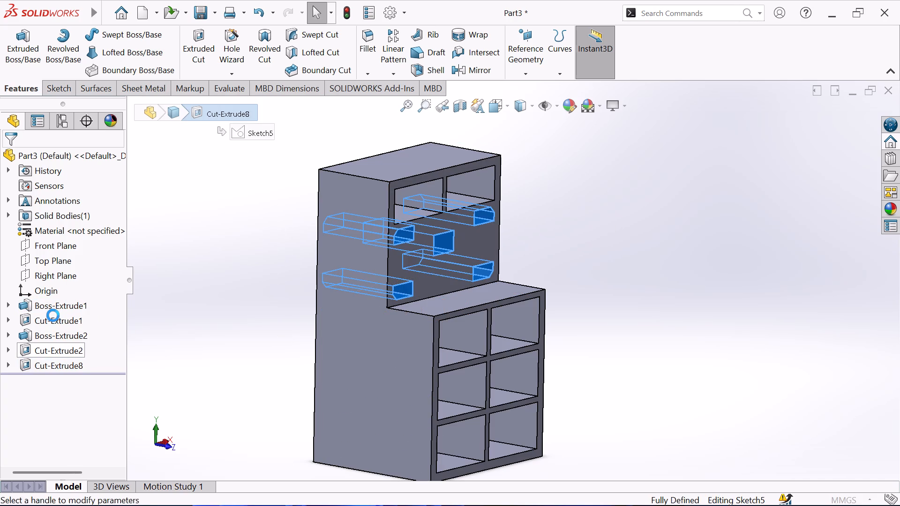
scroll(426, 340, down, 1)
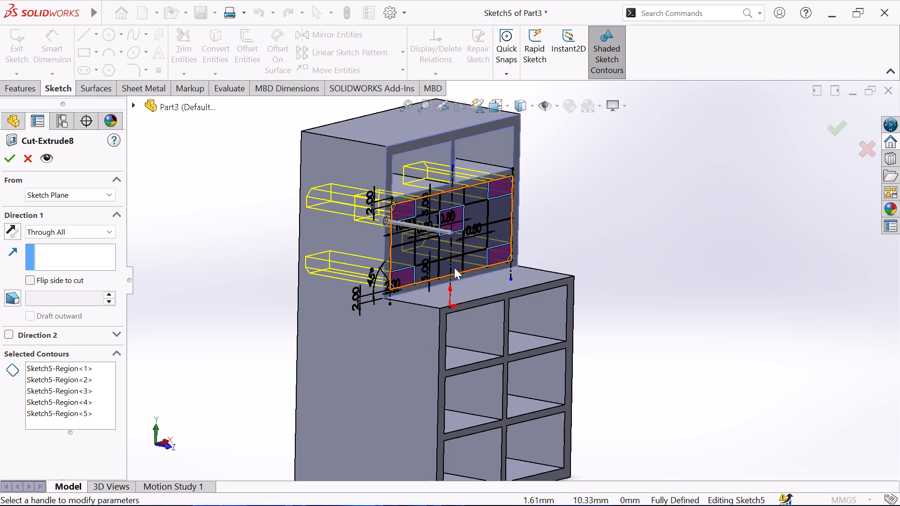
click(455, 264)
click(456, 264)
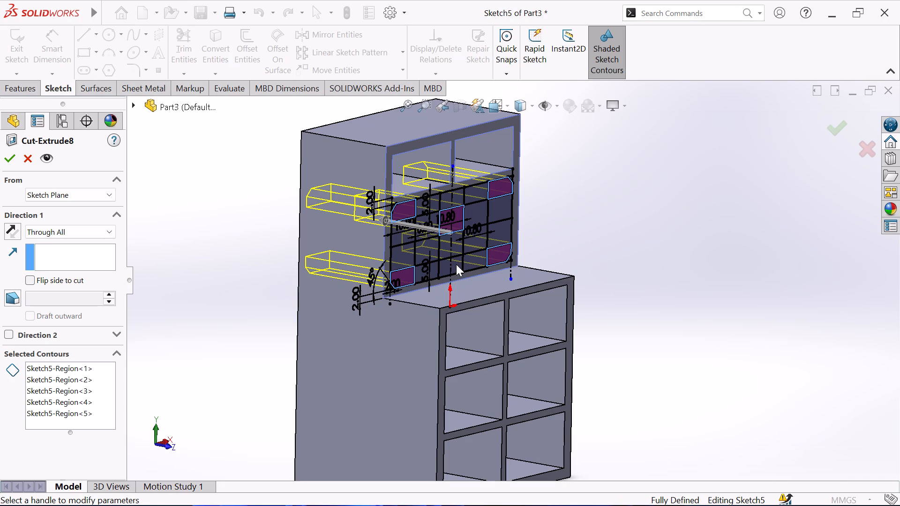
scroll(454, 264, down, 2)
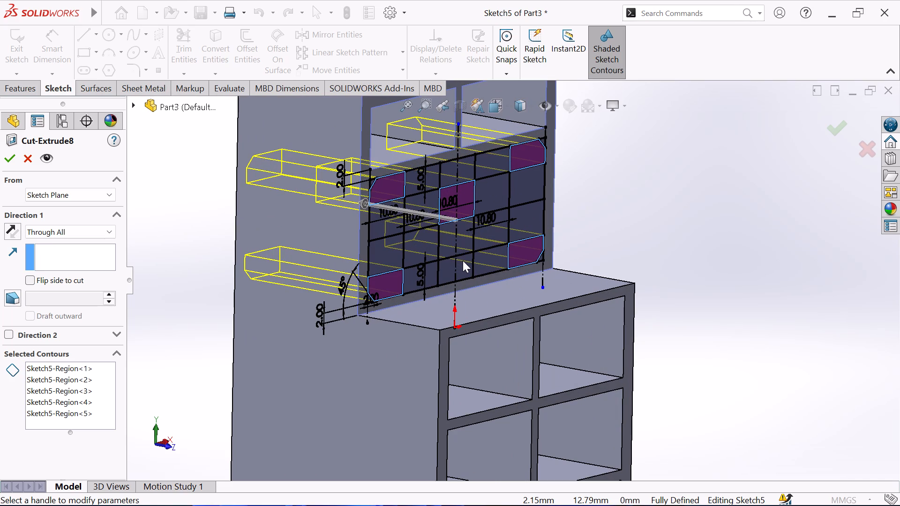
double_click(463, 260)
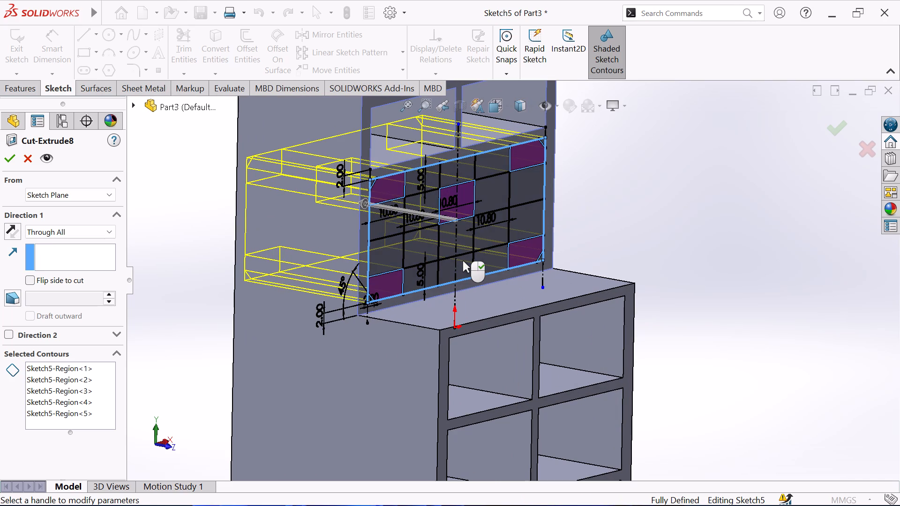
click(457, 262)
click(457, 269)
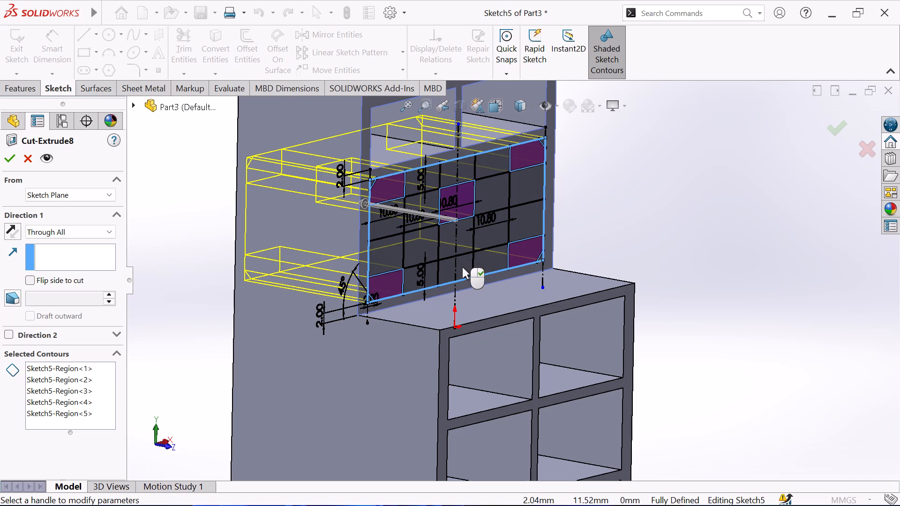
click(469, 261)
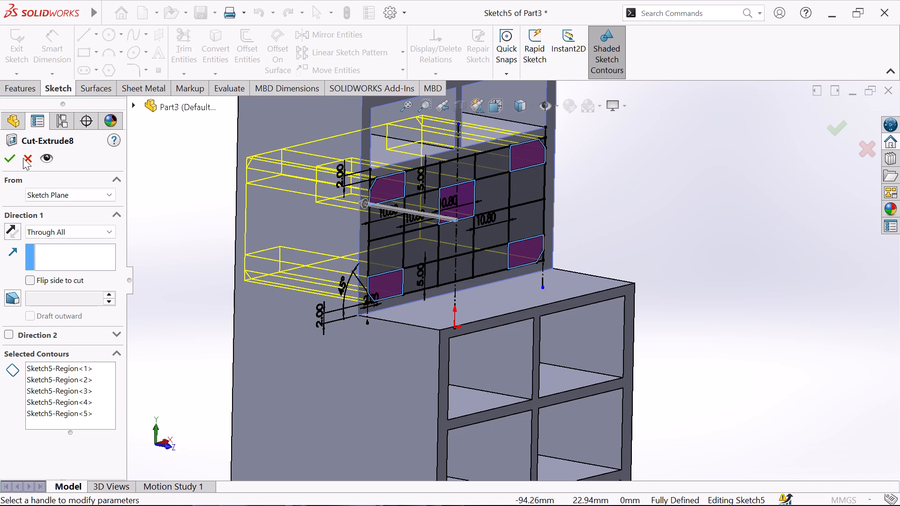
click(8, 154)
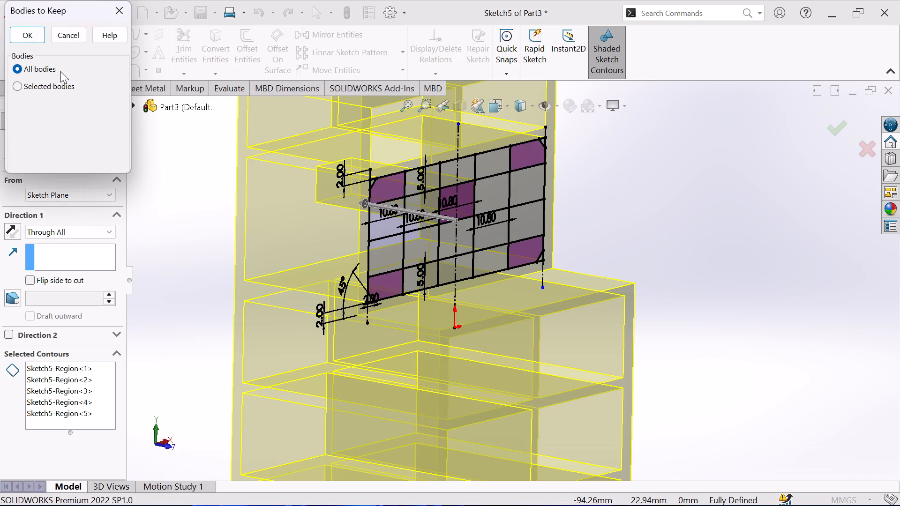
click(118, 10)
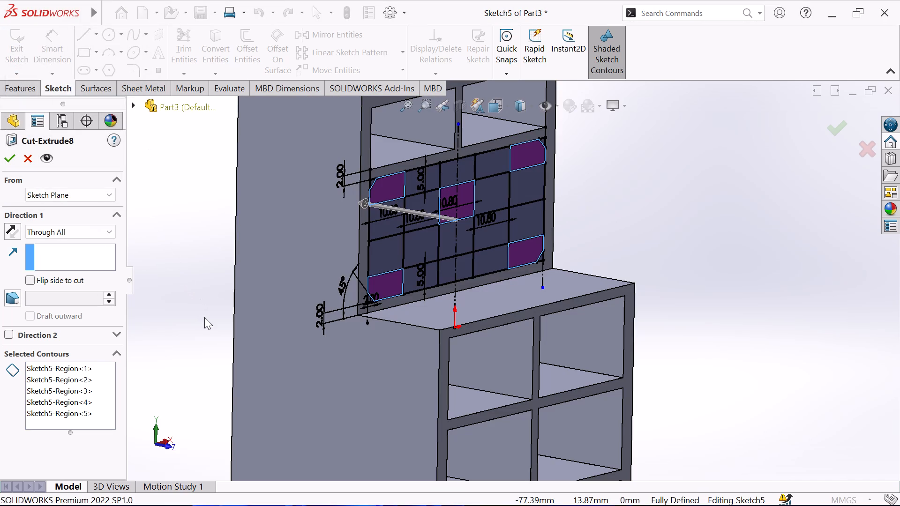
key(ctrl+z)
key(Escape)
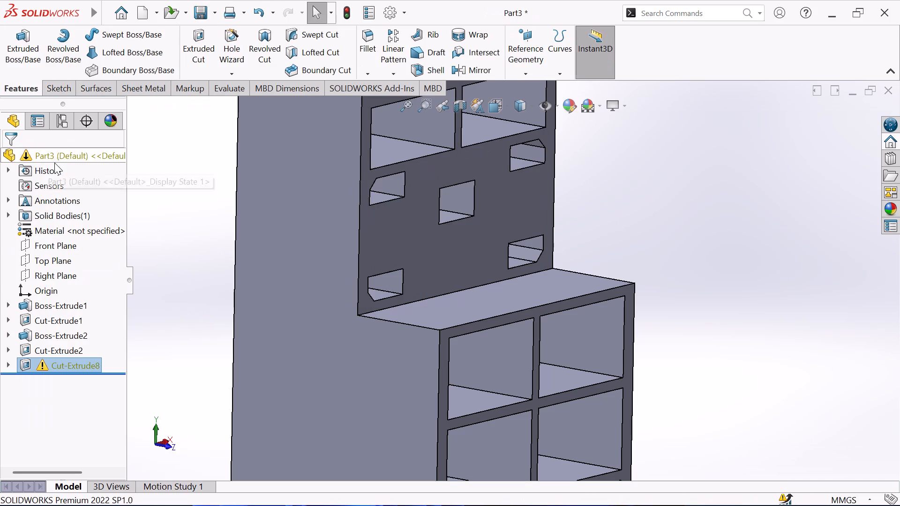
Save the part as ex16 in the internship folder.
scroll(174, 205, up, 3)
middle_drag(174, 205, 150, 268)
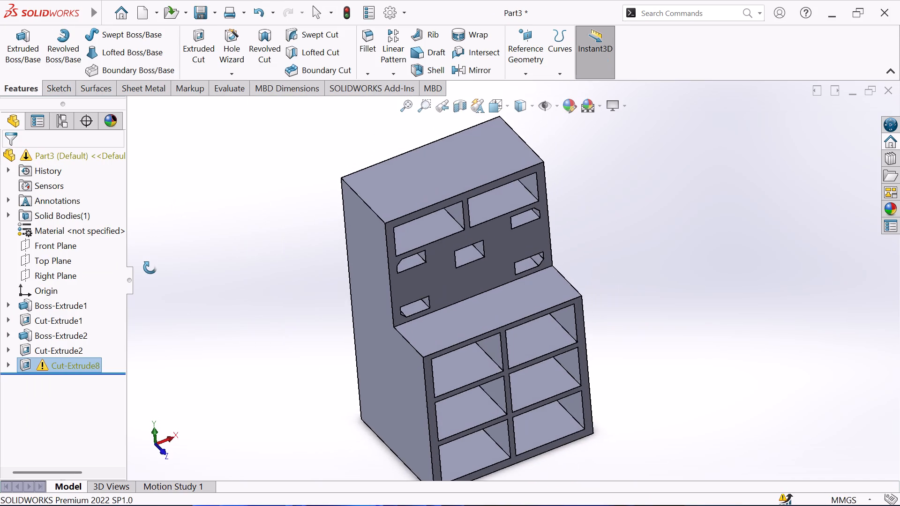
middle_drag(150, 268, 162, 238)
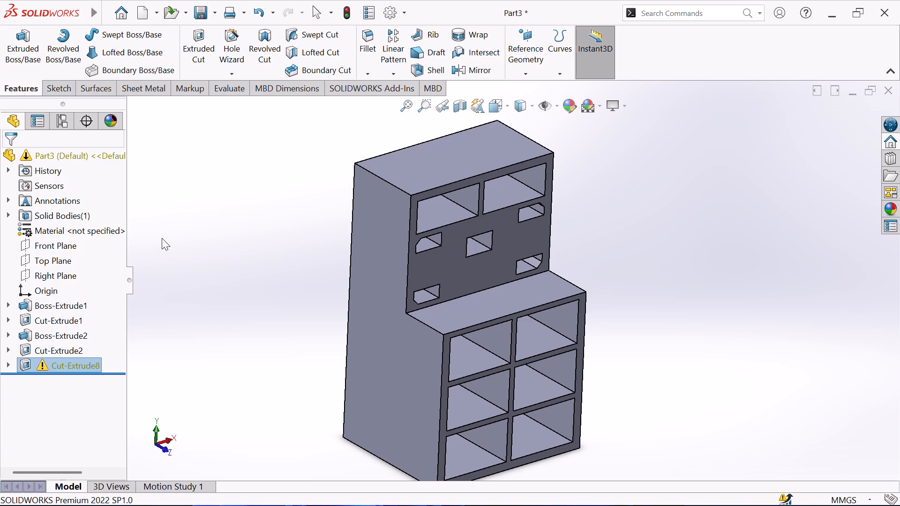
key(s)
key(Escape)
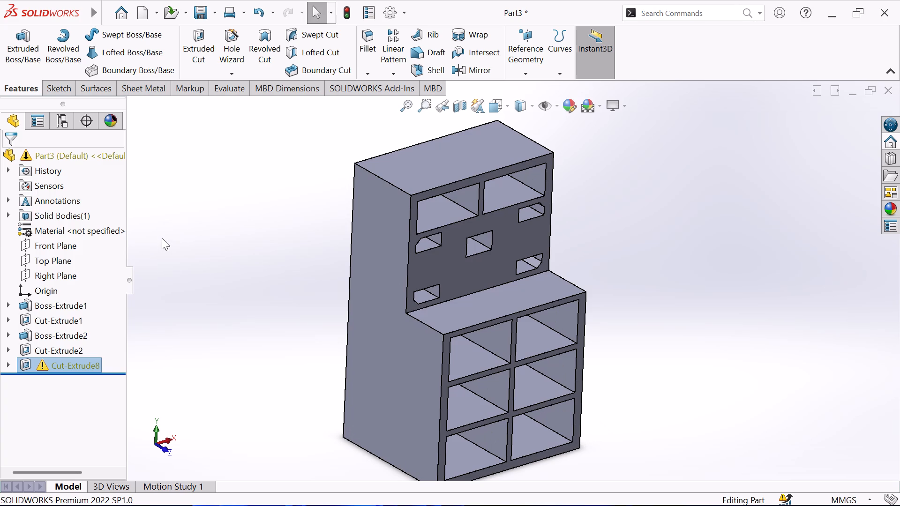
key(ctrl+s)
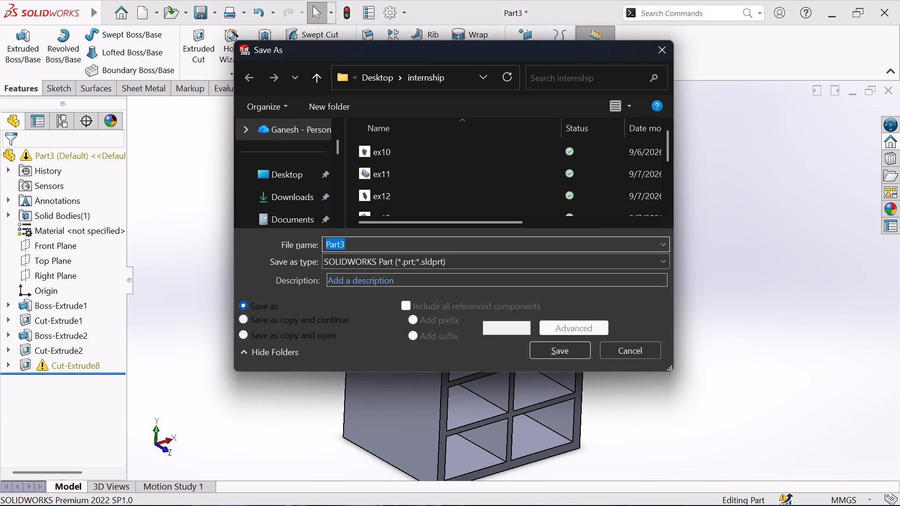
text(ex1)
key(6)
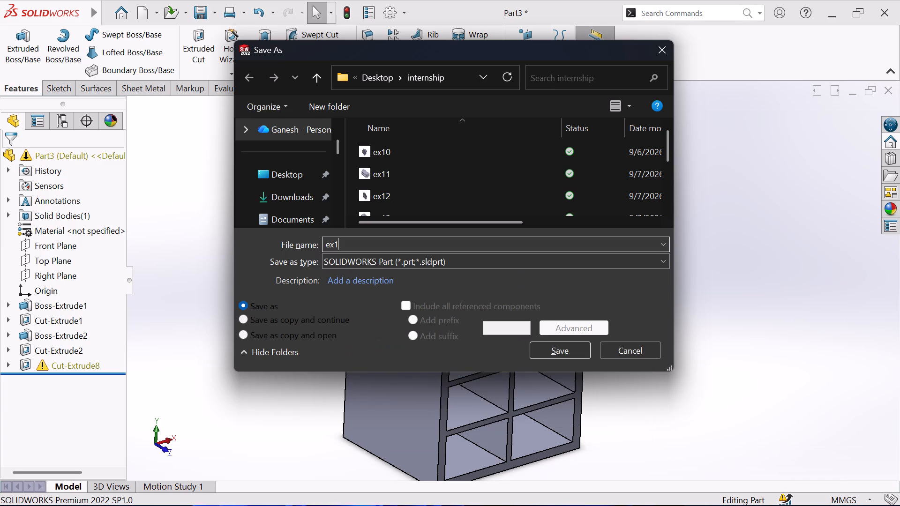
key(Return)
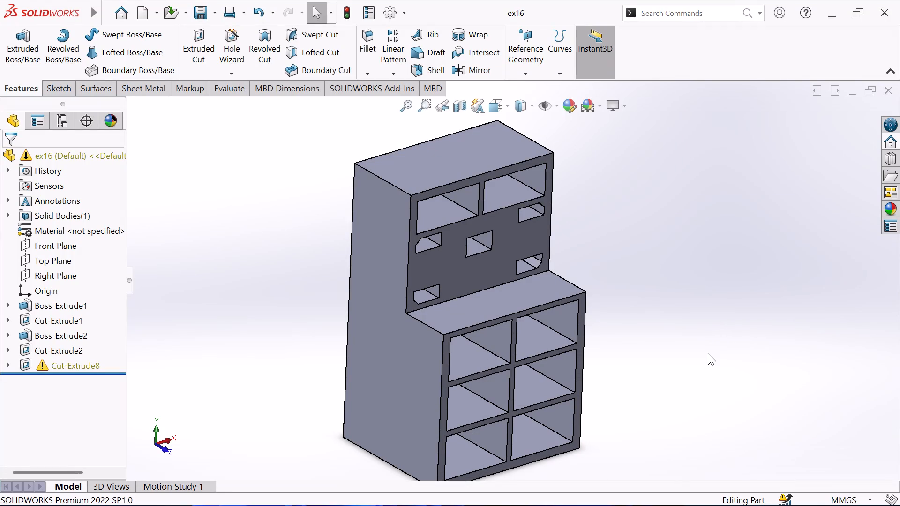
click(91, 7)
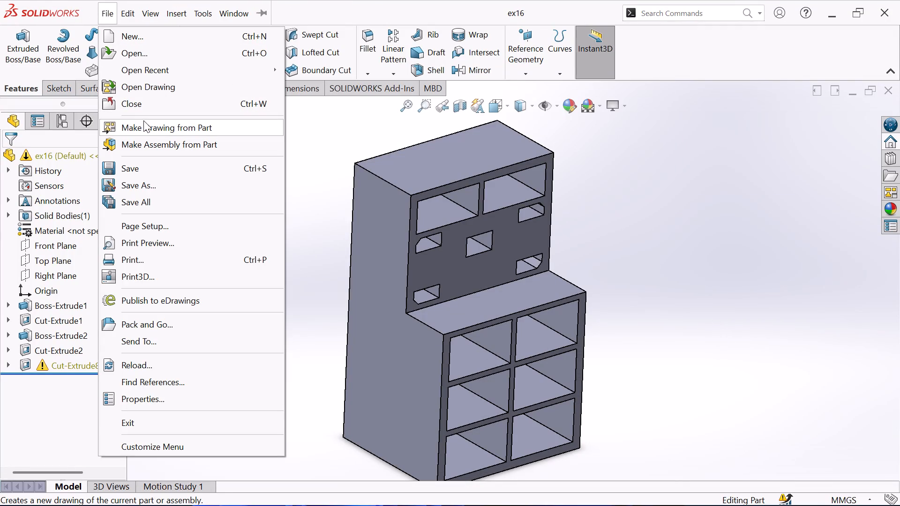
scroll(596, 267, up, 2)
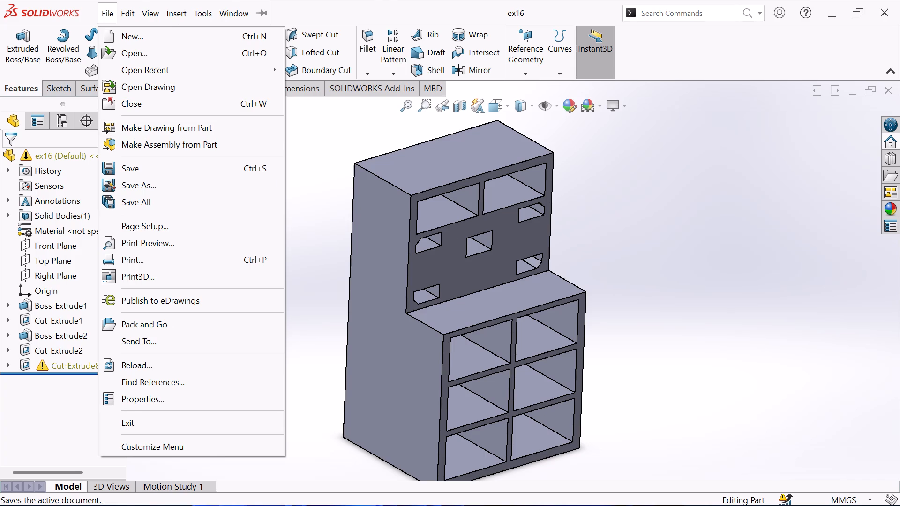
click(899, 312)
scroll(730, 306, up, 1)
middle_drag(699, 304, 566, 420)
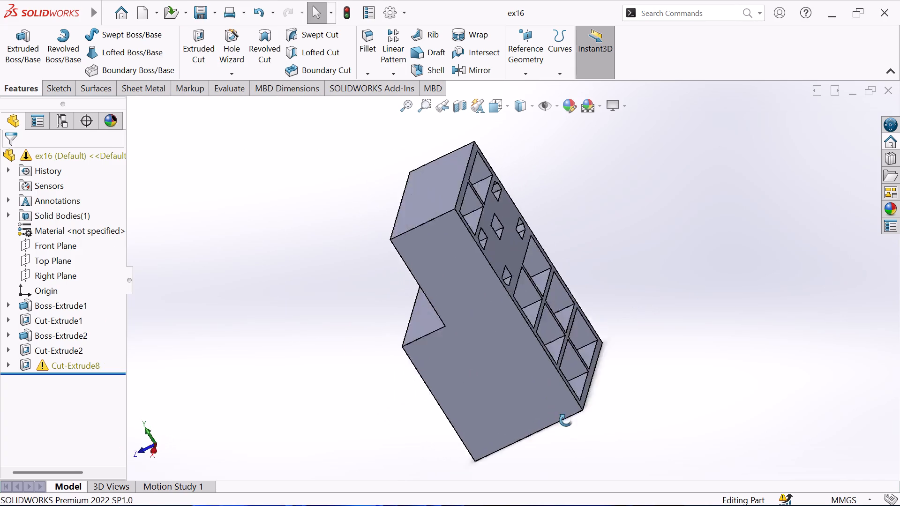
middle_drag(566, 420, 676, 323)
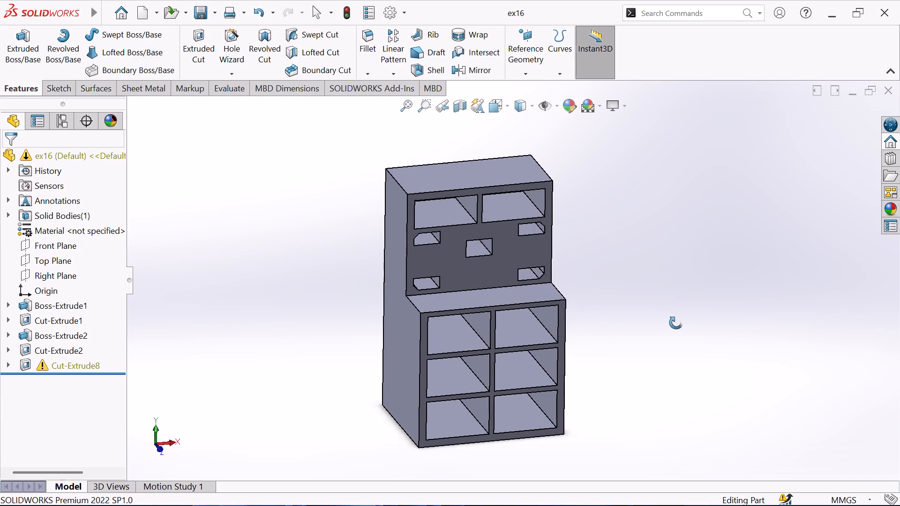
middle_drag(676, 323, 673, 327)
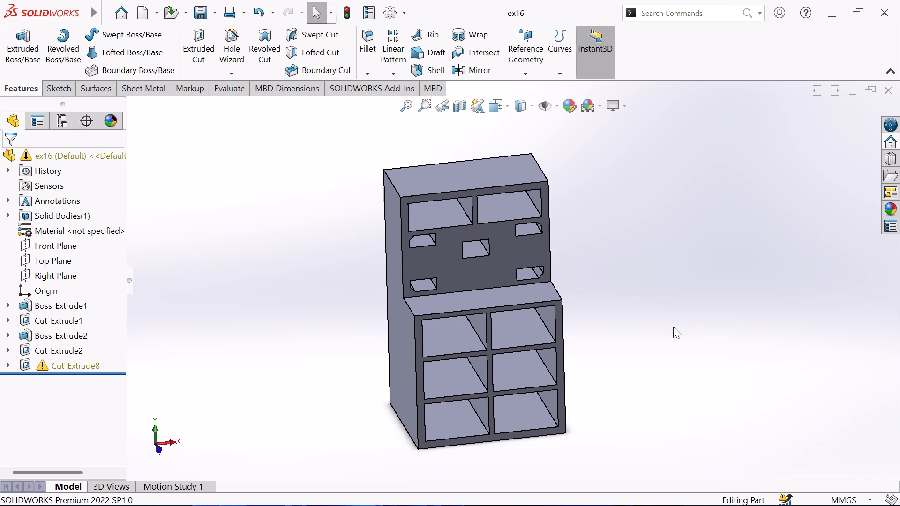
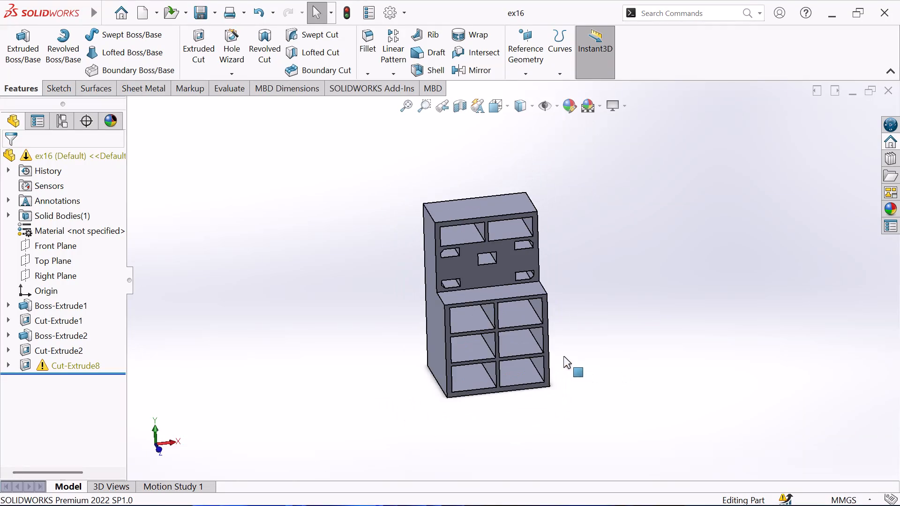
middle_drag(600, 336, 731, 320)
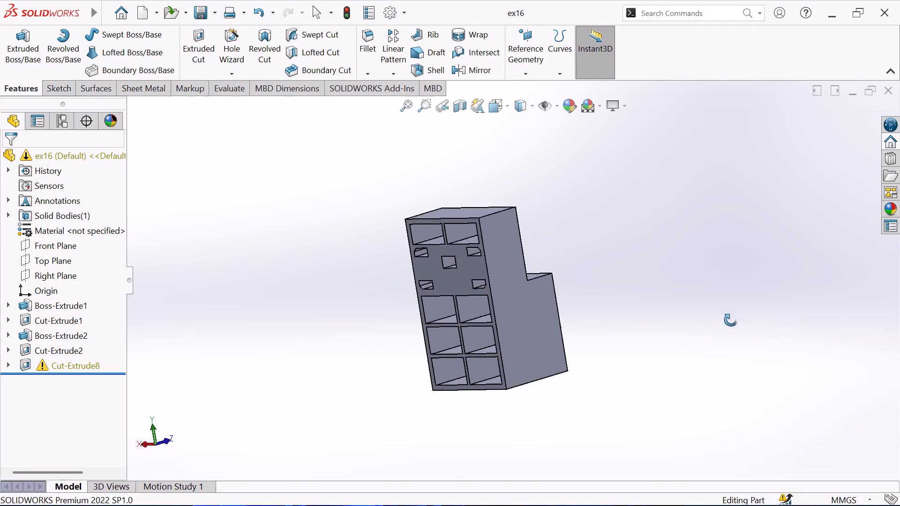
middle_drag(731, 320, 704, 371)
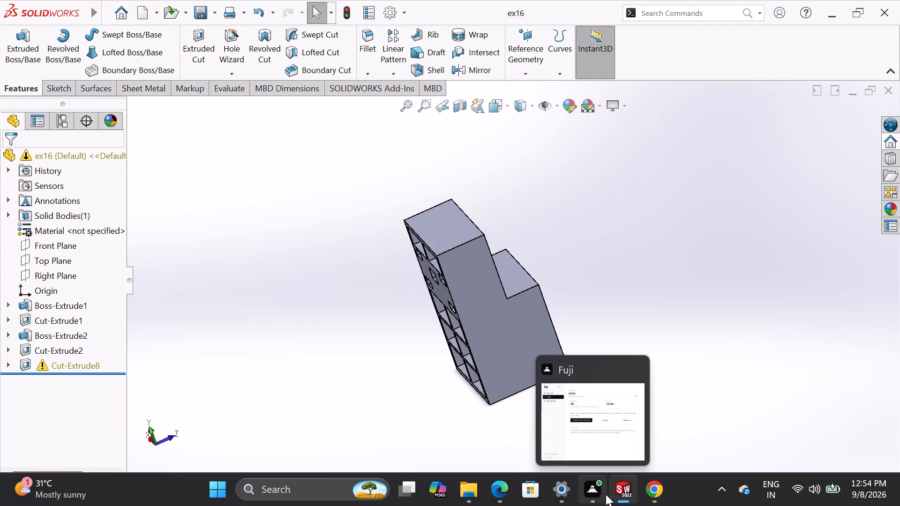
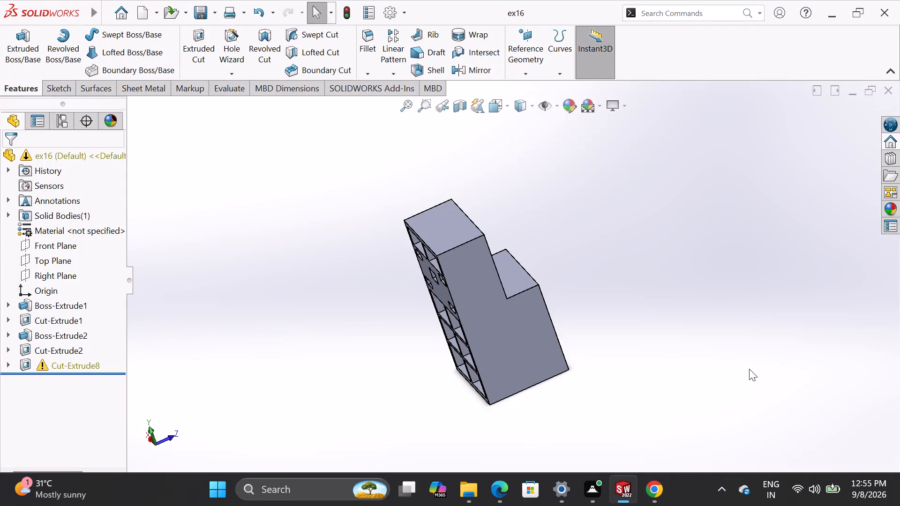
Examine the finished cabinet model from the front, back, sides, top and underside.
scroll(457, 314, up, 1)
middle_drag(510, 285, 591, 227)
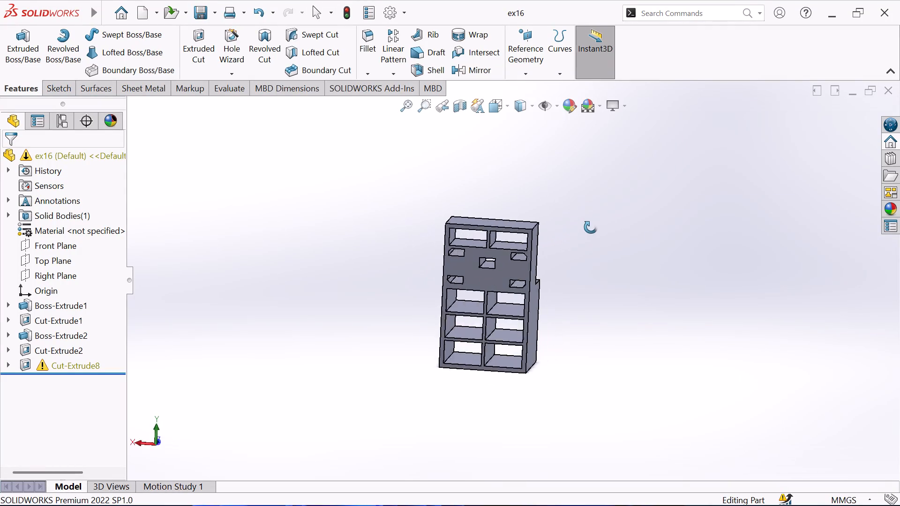
middle_drag(591, 227, 548, 432)
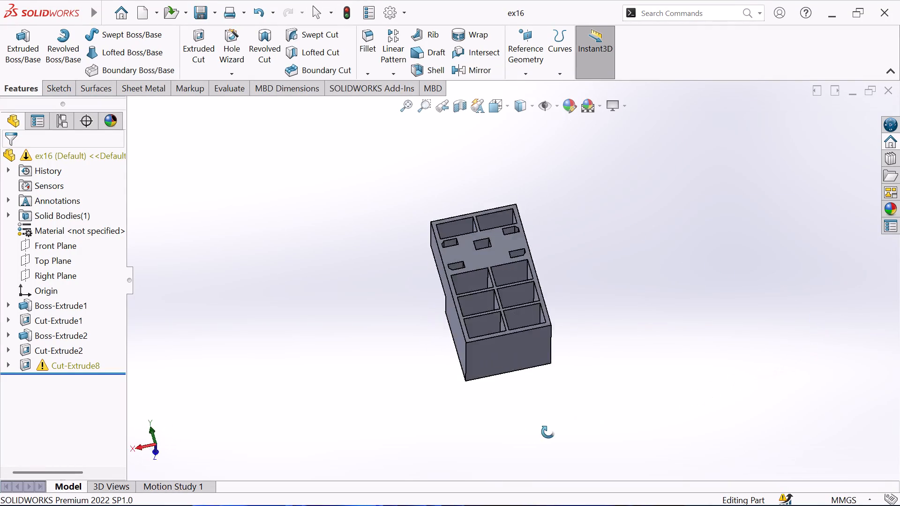
middle_drag(548, 432, 653, 172)
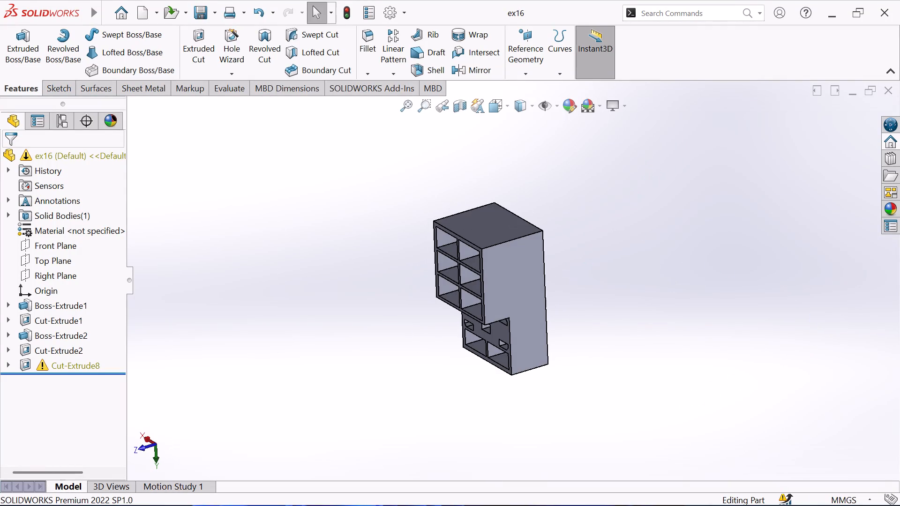
middle_drag(484, 356, 661, 179)
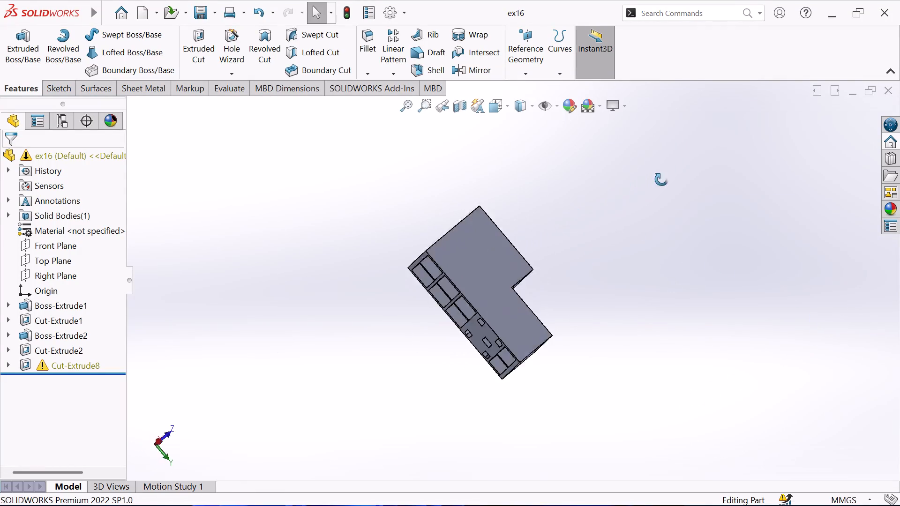
middle_drag(661, 179, 725, 444)
middle_drag(421, 300, 464, 409)
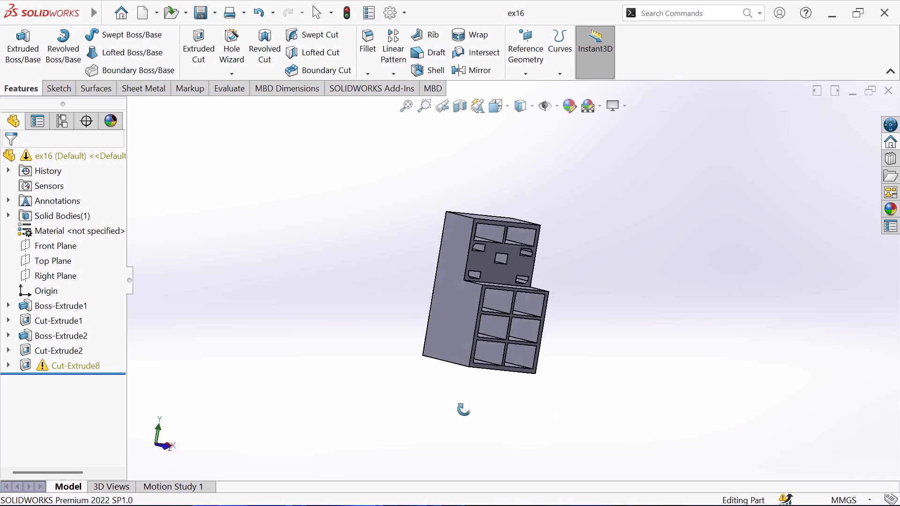
middle_drag(464, 409, 210, 440)
middle_drag(681, 382, 520, 400)
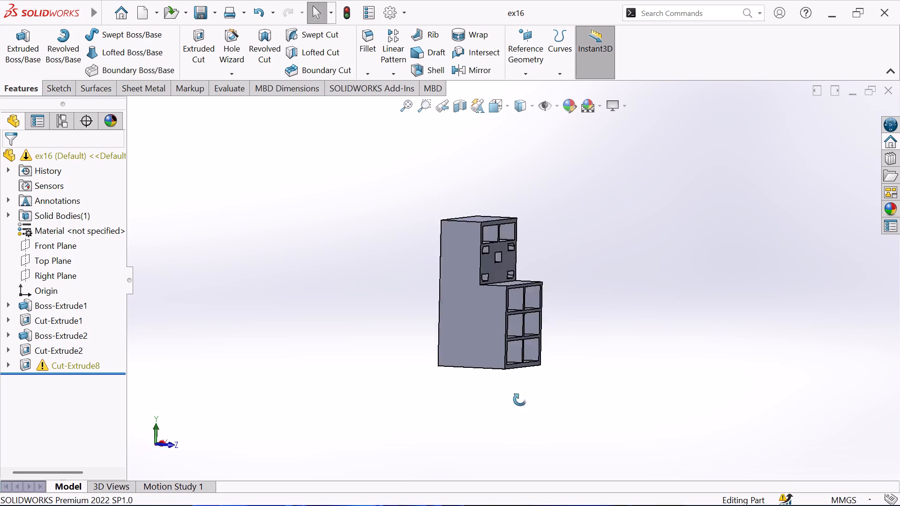
middle_drag(520, 400, 245, 403)
middle_drag(613, 371, 231, 423)
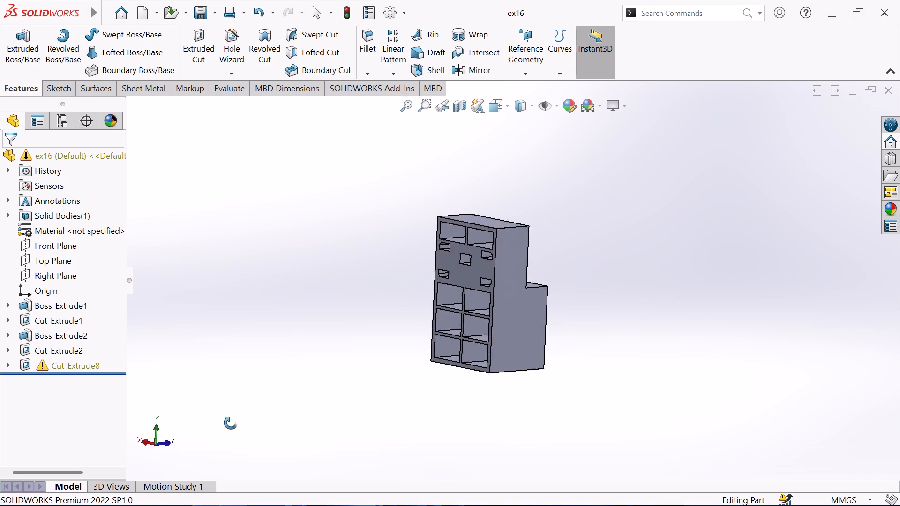
middle_drag(231, 423, 200, 432)
middle_drag(427, 363, 500, 303)
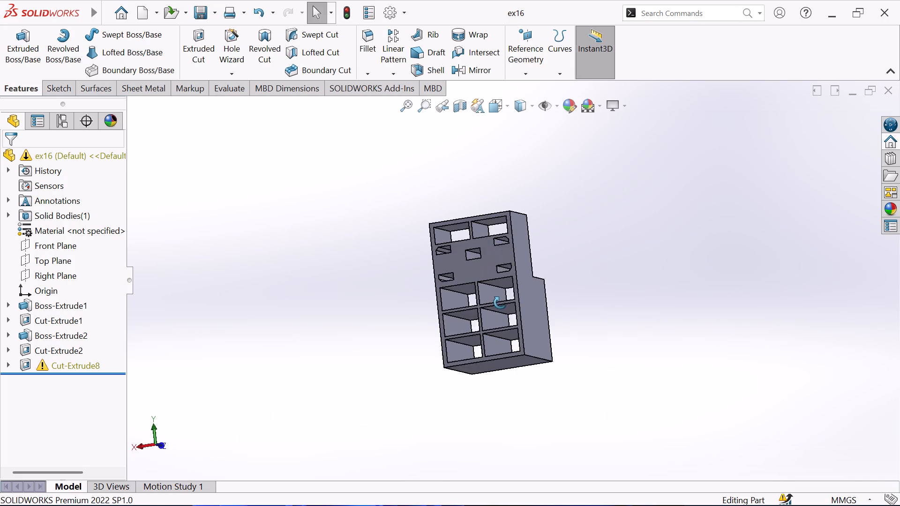
middle_drag(500, 303, 346, 374)
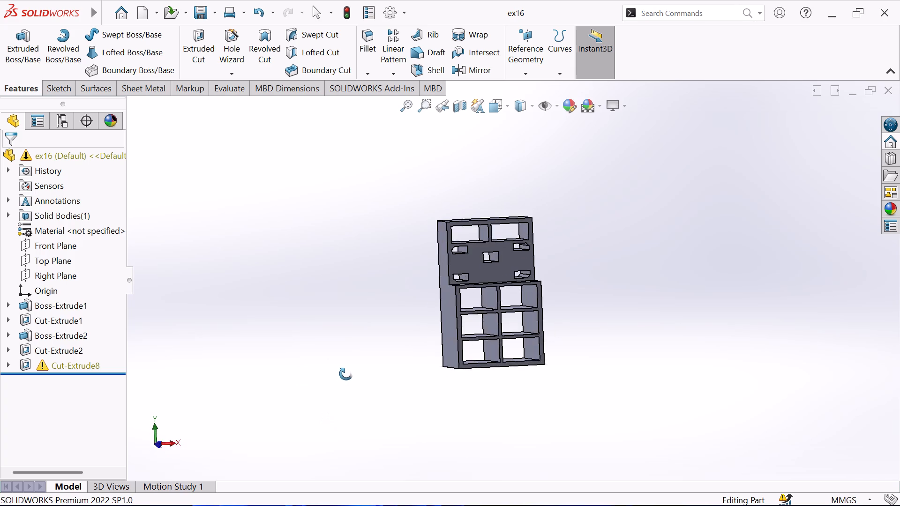
middle_drag(346, 374, 381, 374)
scroll(447, 348, down, 2)
middle_drag(631, 347, 671, 320)
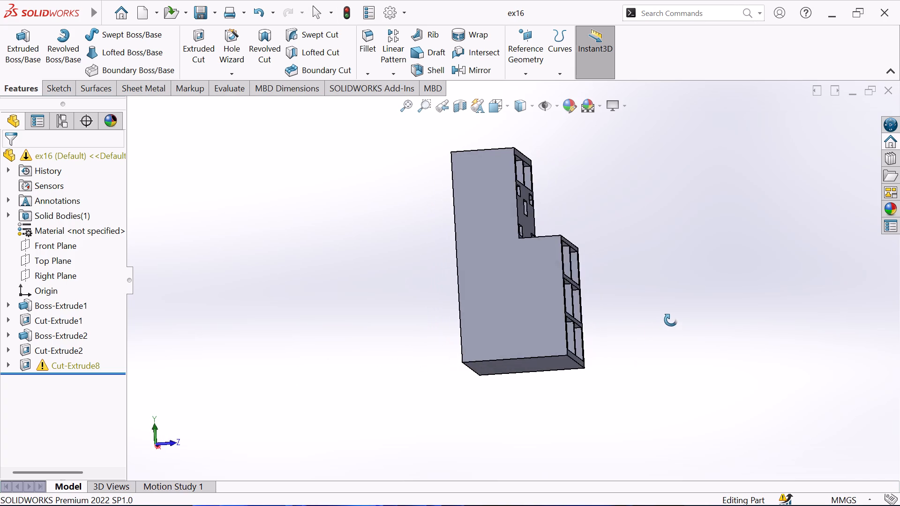
middle_drag(671, 320, 204, 448)
scroll(580, 379, down, 1)
middle_drag(580, 379, 617, 385)
scroll(592, 381, up, 2)
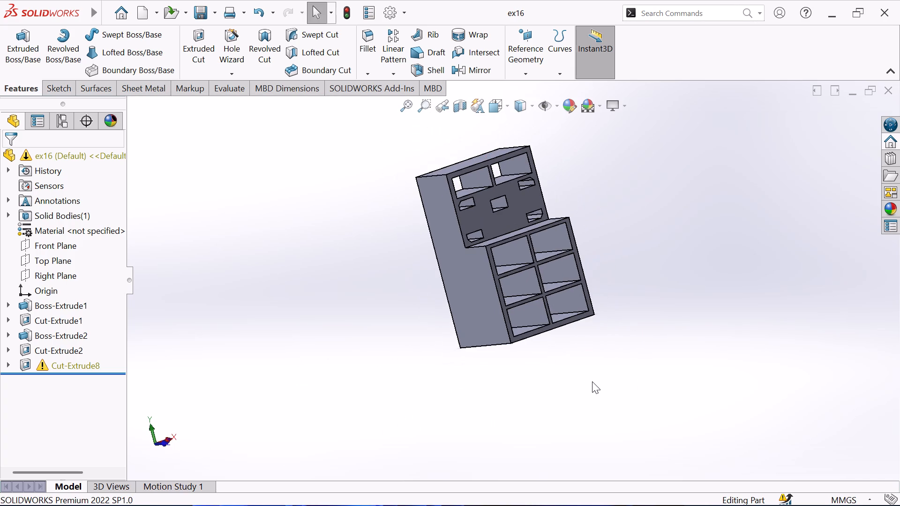
middle_drag(405, 394, 413, 449)
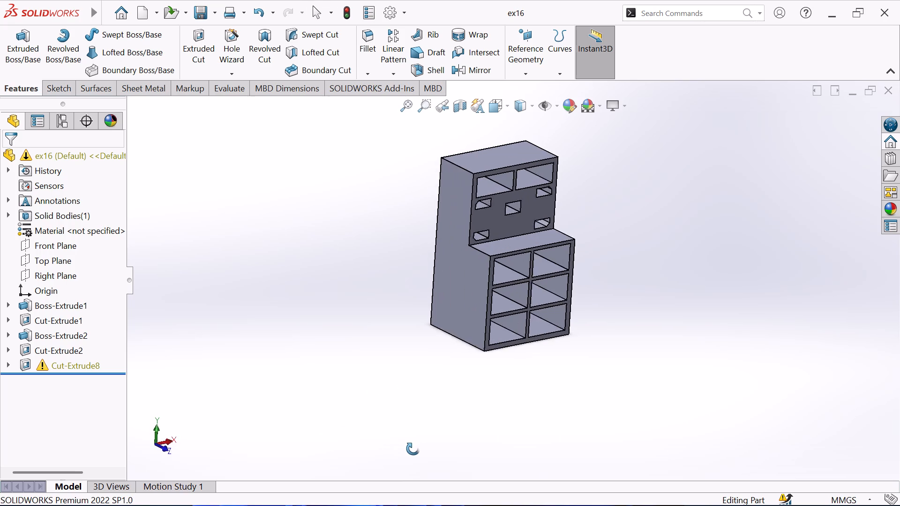
middle_drag(413, 449, 421, 449)
middle_click(421, 449)
middle_click(421, 449)
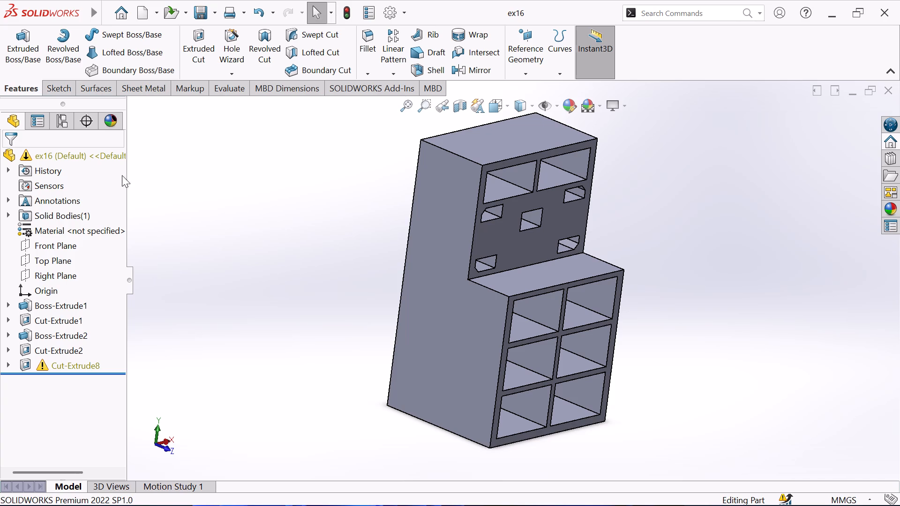
Make a drawing from the ex16 part on a standard A3 (ISO) sheet with the sheet format displayed.
click(105, 12)
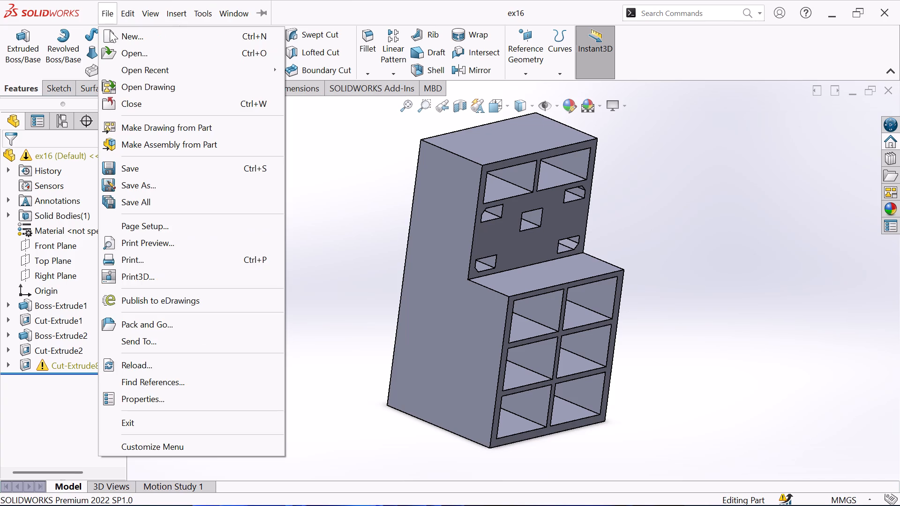
click(168, 122)
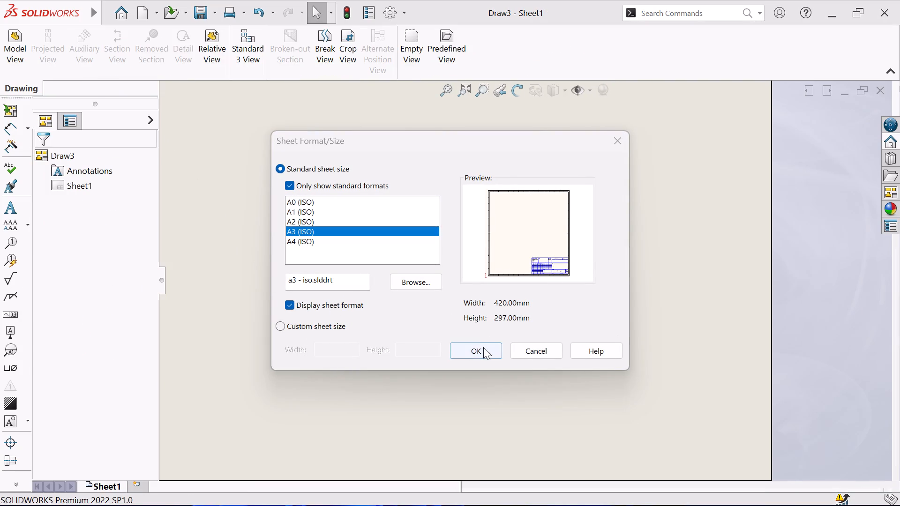
click(480, 349)
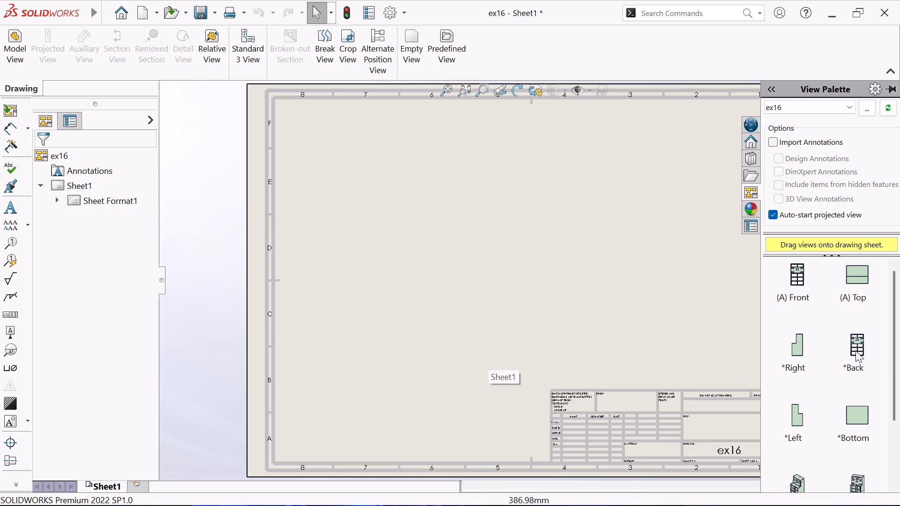
Place the cabinet's Back view as the base view near the middle of the drawing sheet.
drag(855, 350, 530, 254)
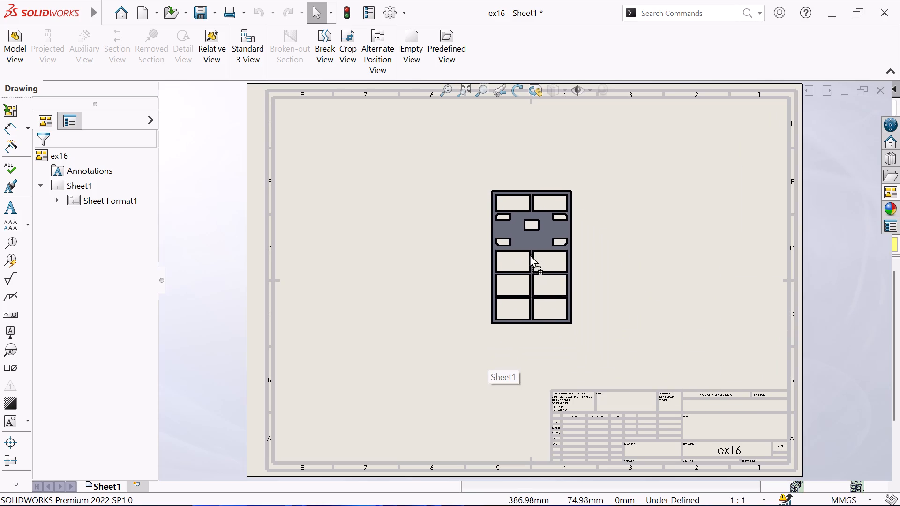
drag(530, 254, 521, 240)
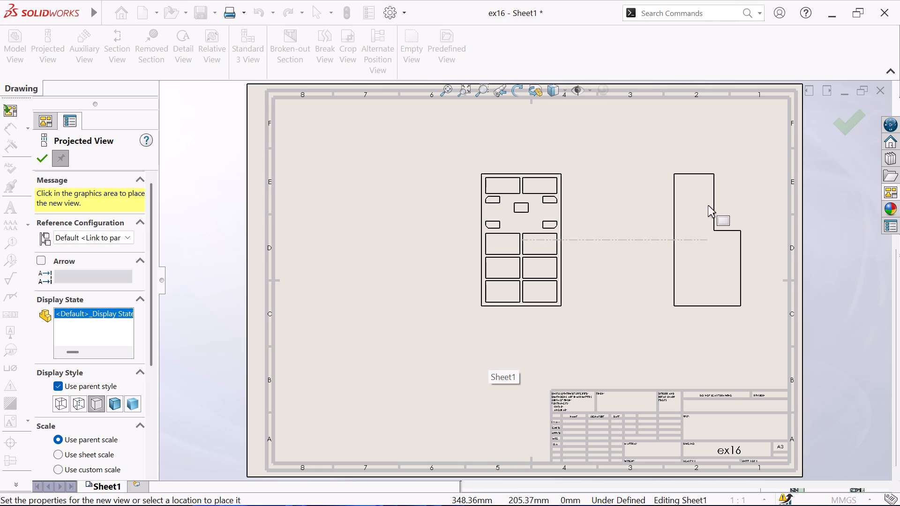
Project a side view, a top view and two isometric views, lower left and upper left, from the base view, ending the projection.
click(699, 210)
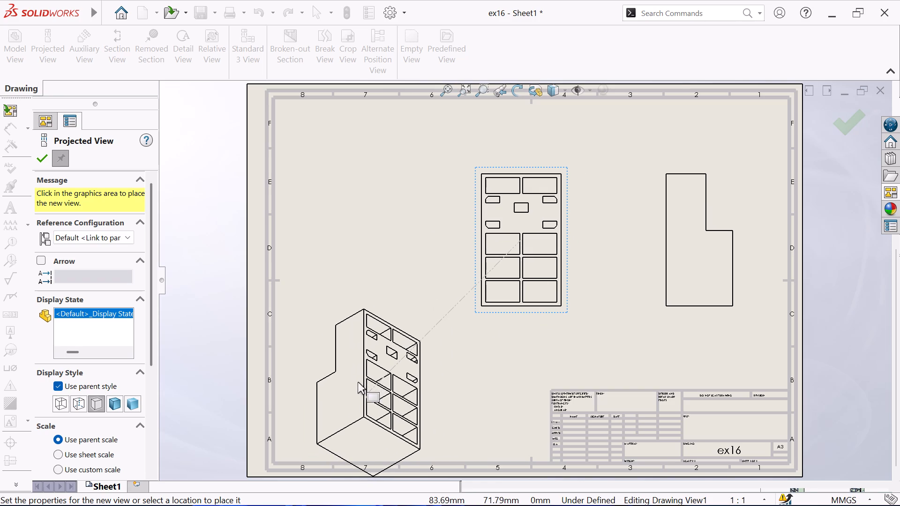
click(358, 382)
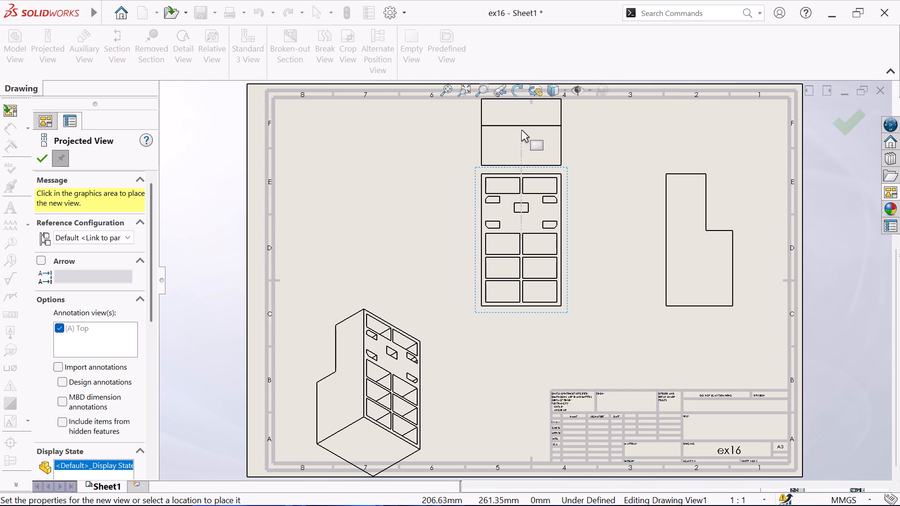
click(522, 128)
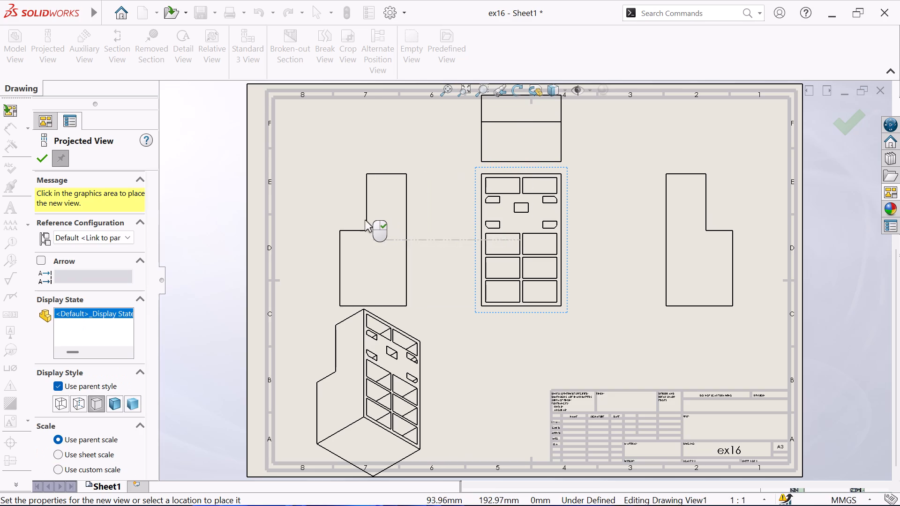
click(318, 151)
scroll(405, 160, up, 1)
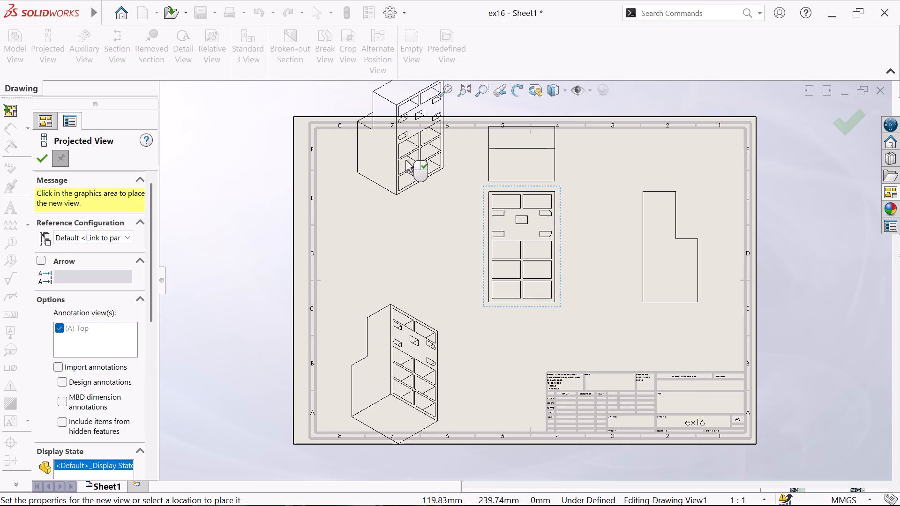
click(401, 165)
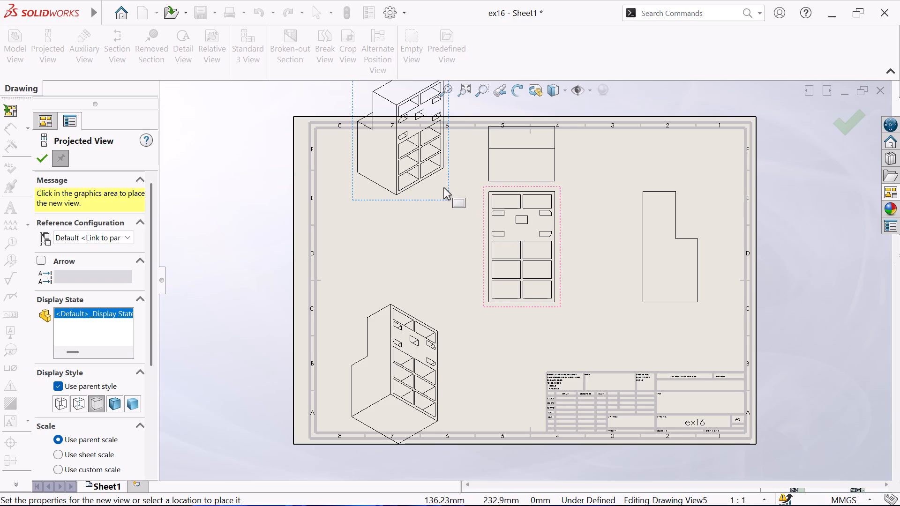
click(438, 198)
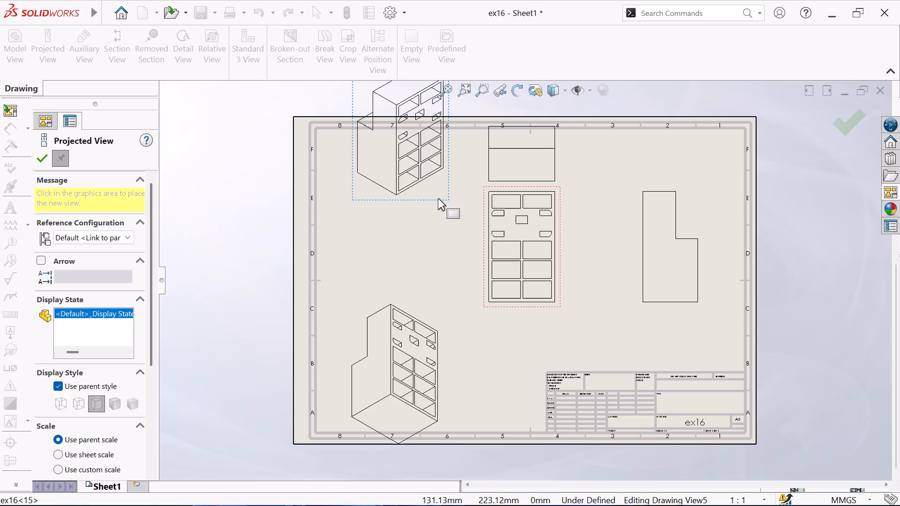
drag(445, 181, 435, 228)
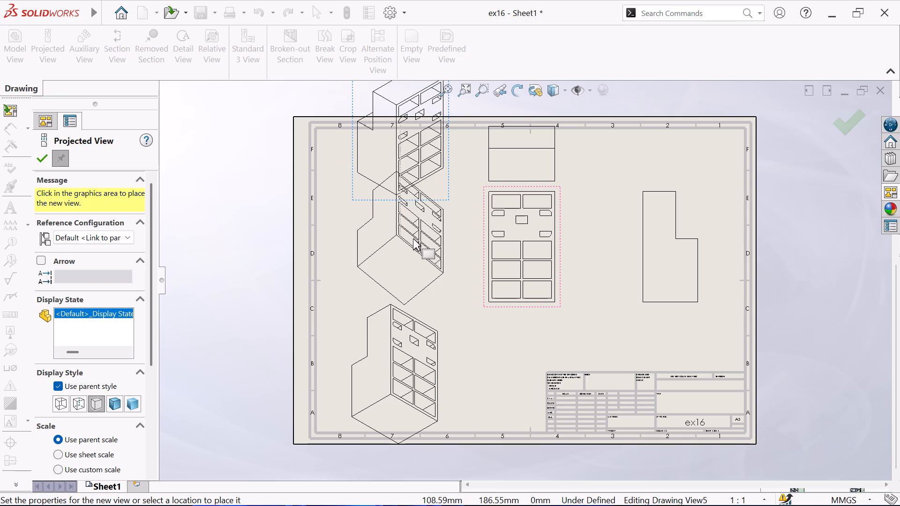
key(Escape)
Move the upper isometric view down so it lies inside the sheet border, above the lower isometric view.
scroll(464, 186, up, 2)
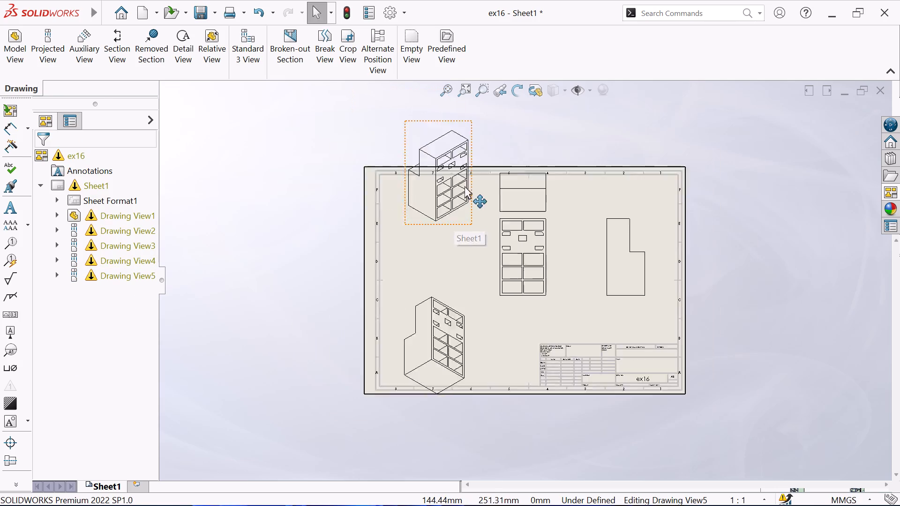
scroll(465, 186, up, 1)
scroll(521, 178, down, 2)
click(442, 235)
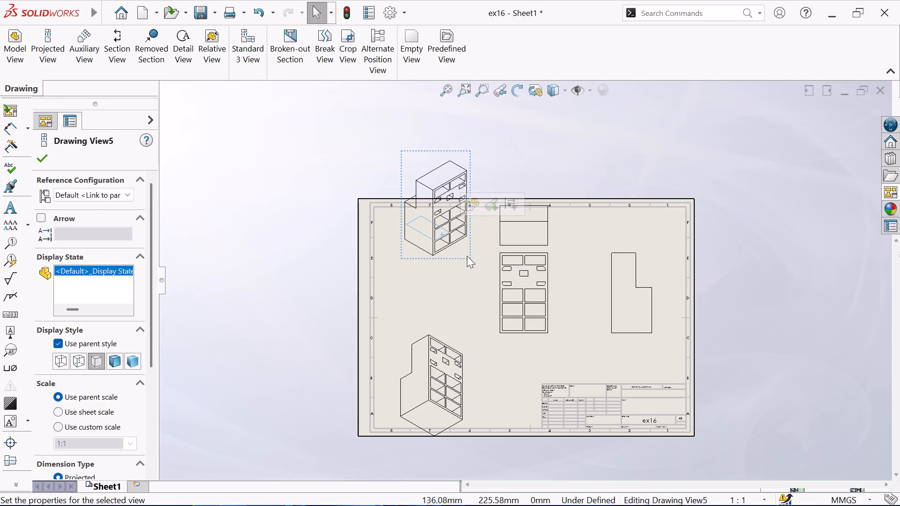
key(Escape)
drag(469, 249, 460, 305)
scroll(579, 275, down, 1)
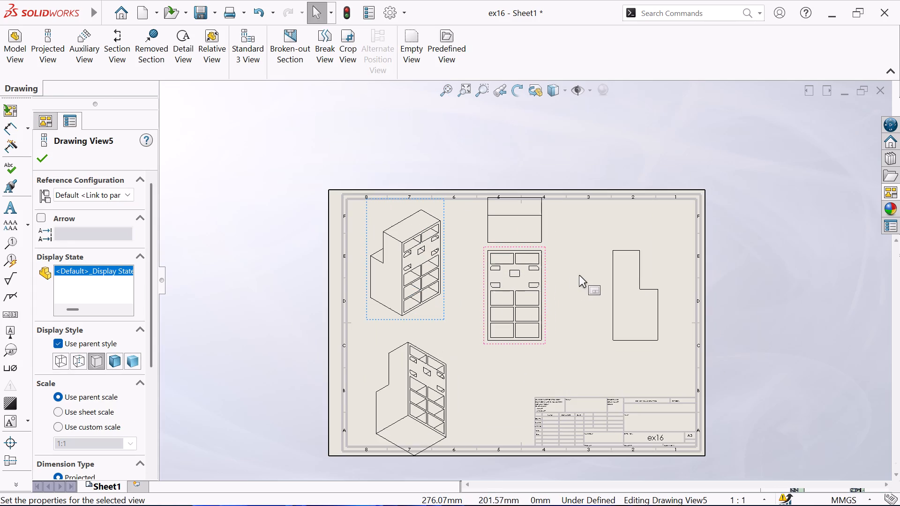
key(Escape)
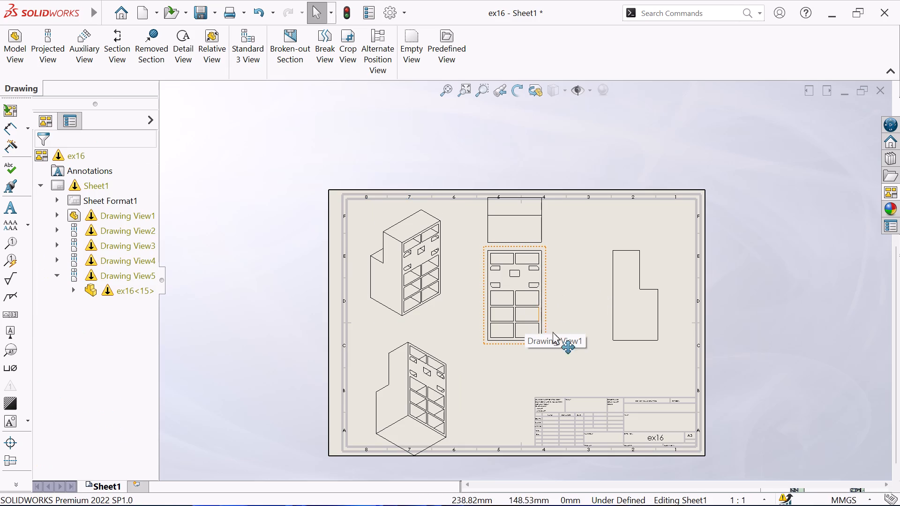
Reposition the base view lower on the sheet, leaving a wider gap beneath the projected top view.
click(509, 305)
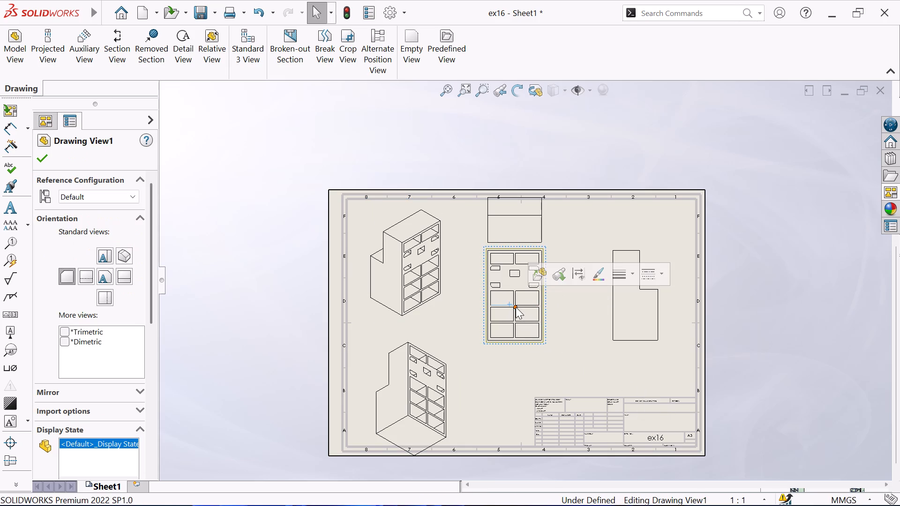
drag(516, 307, 517, 311)
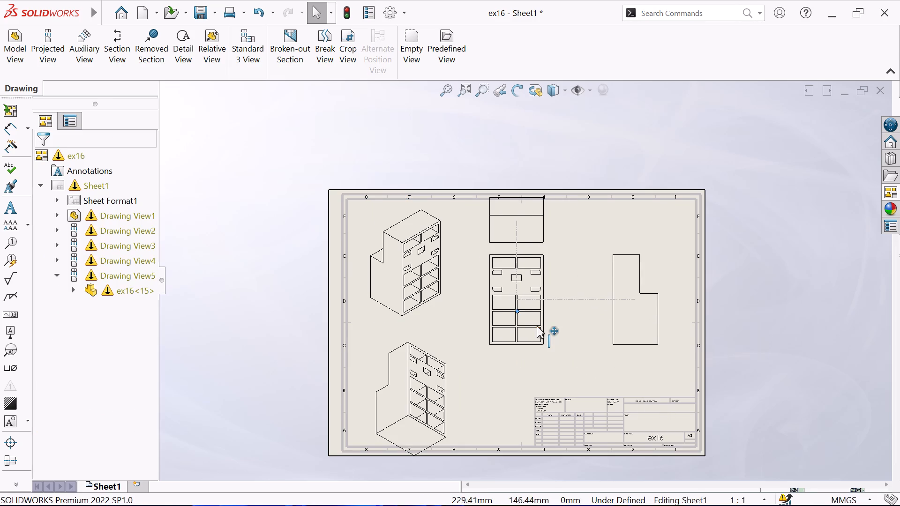
click(537, 326)
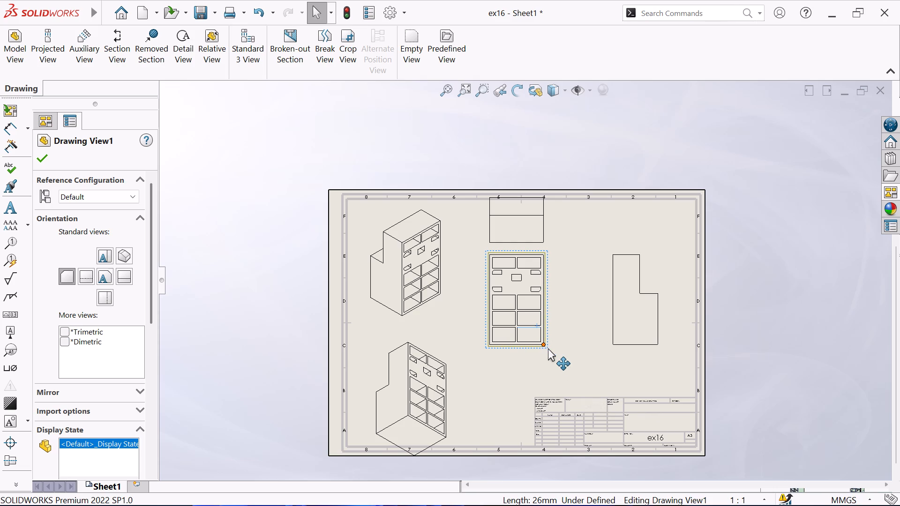
drag(545, 344, 532, 342)
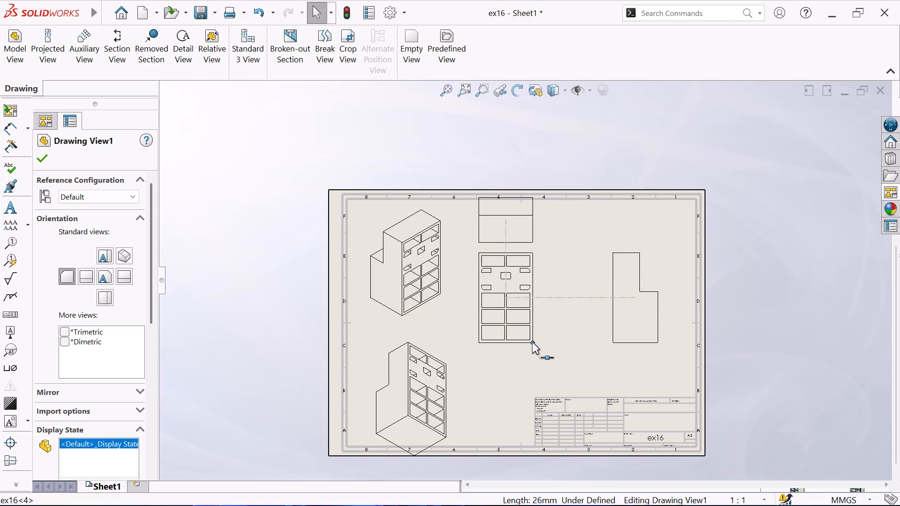
drag(532, 342, 553, 367)
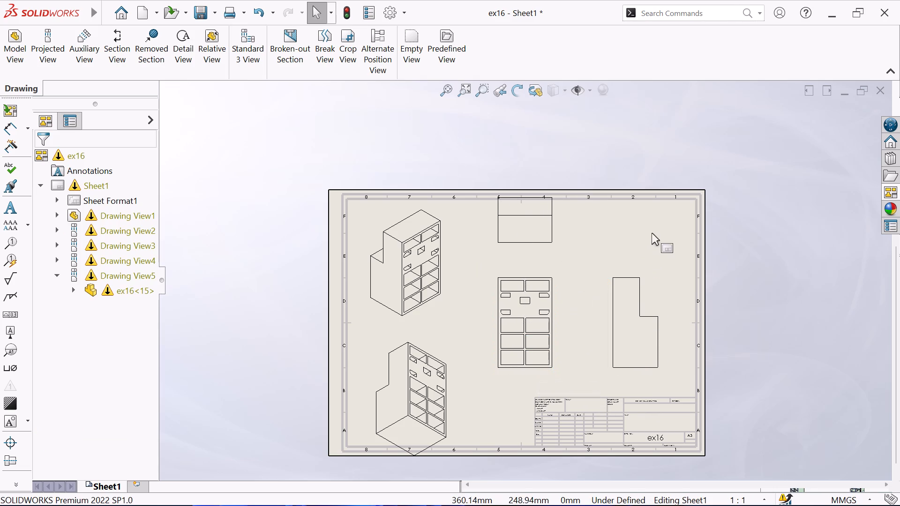
key(Escape)
key(Escape)
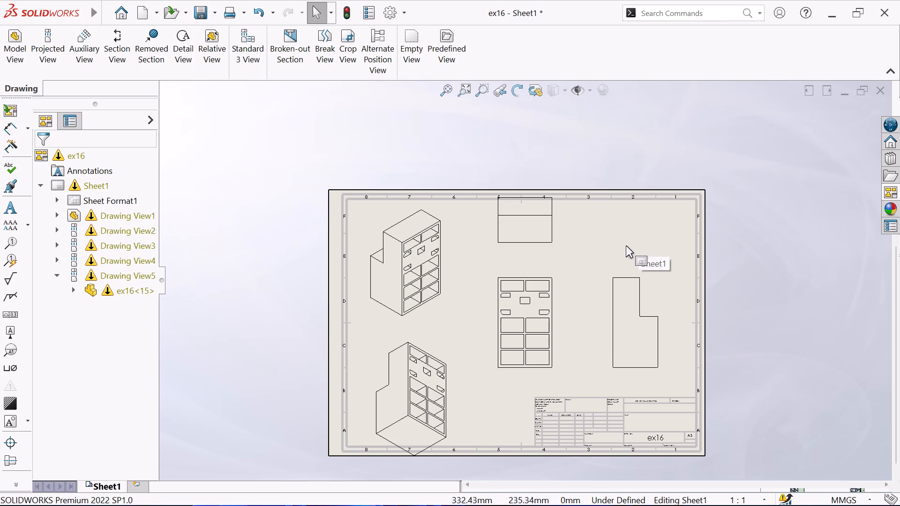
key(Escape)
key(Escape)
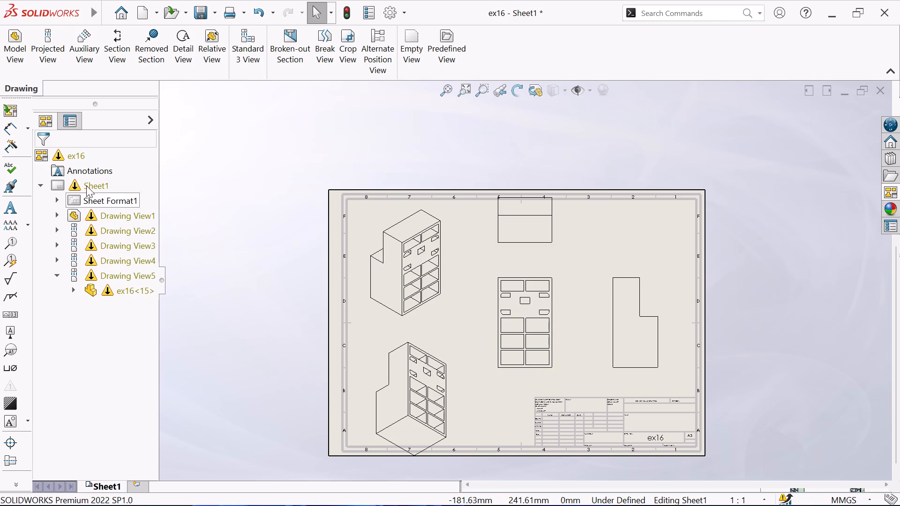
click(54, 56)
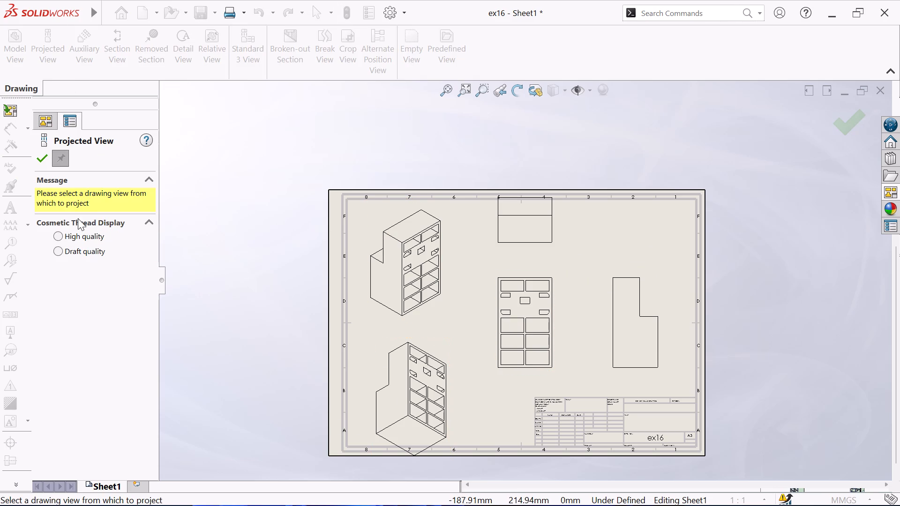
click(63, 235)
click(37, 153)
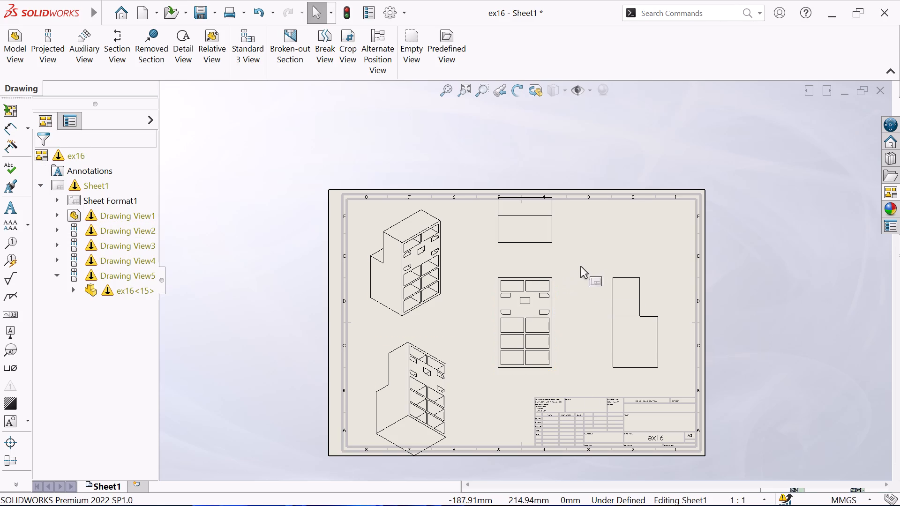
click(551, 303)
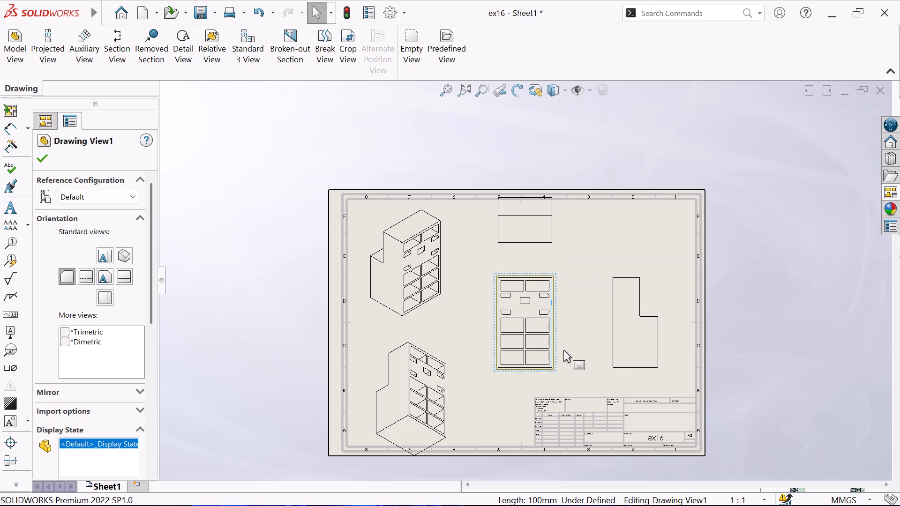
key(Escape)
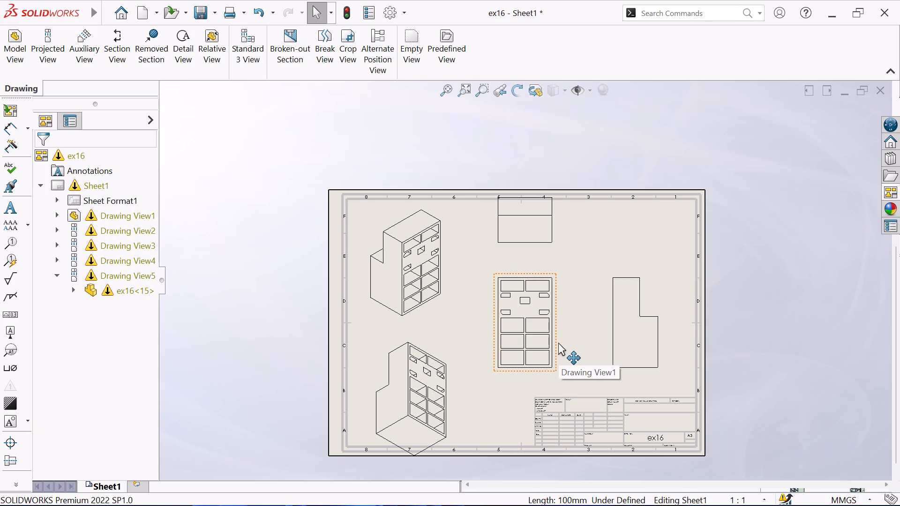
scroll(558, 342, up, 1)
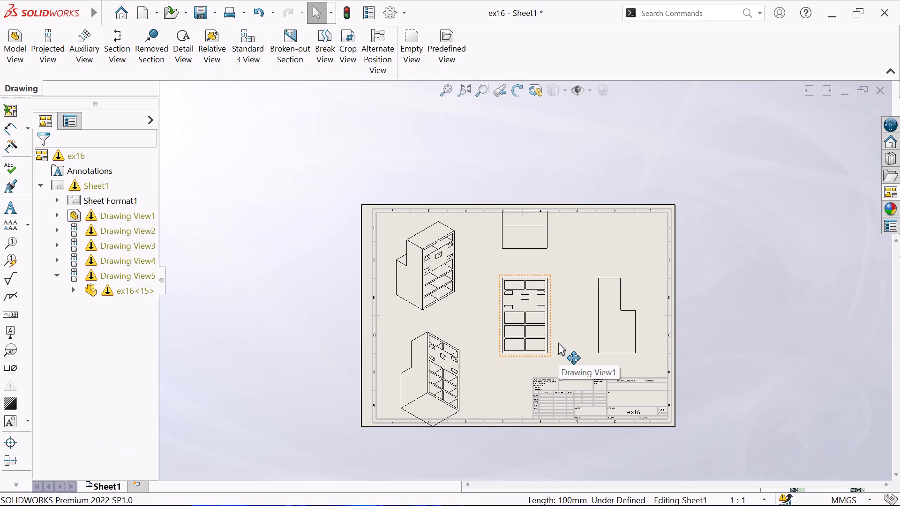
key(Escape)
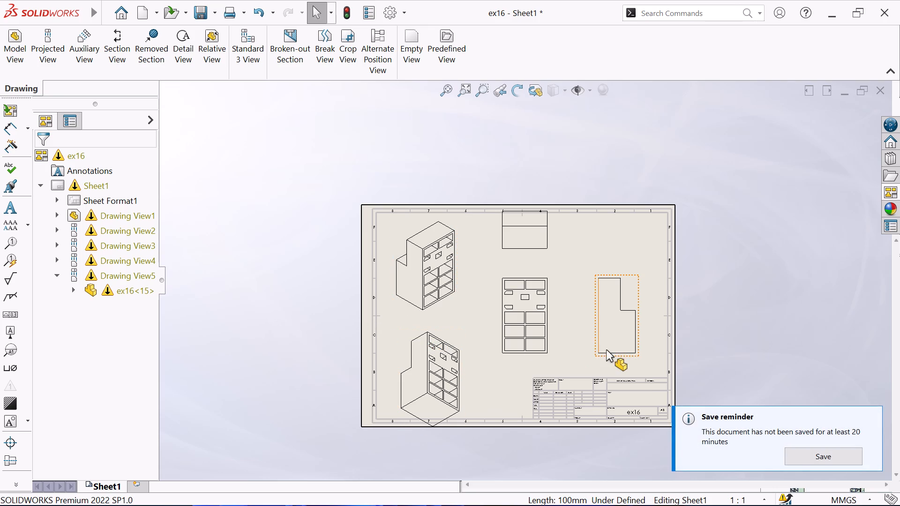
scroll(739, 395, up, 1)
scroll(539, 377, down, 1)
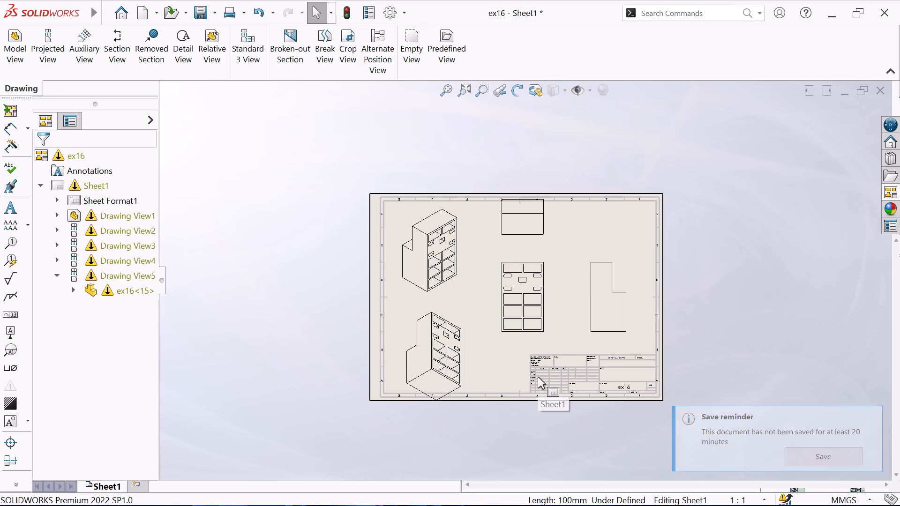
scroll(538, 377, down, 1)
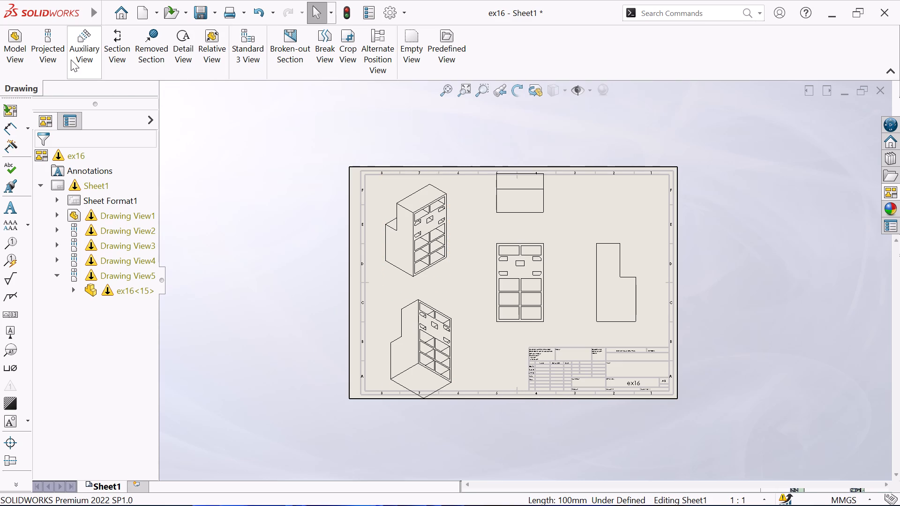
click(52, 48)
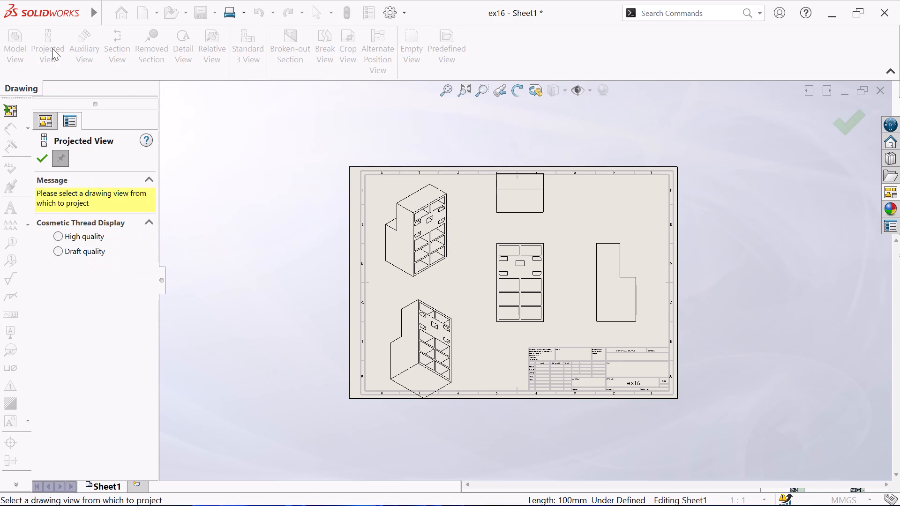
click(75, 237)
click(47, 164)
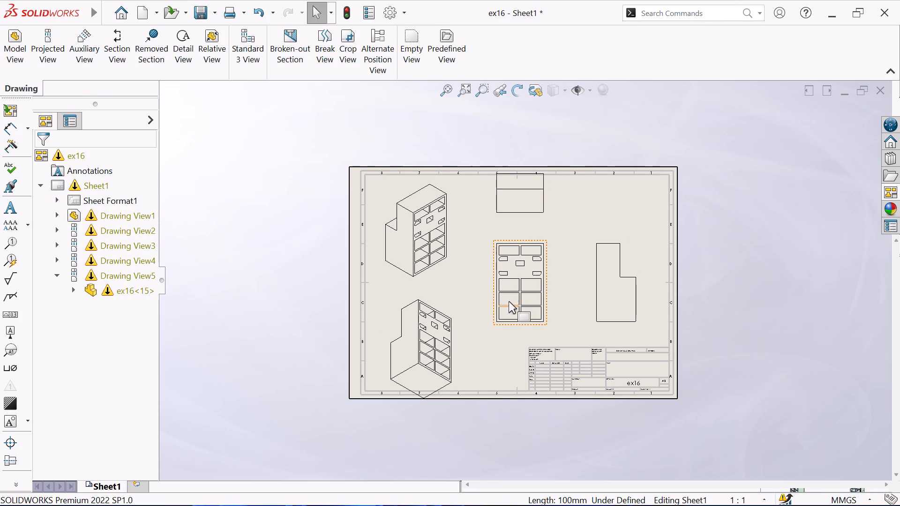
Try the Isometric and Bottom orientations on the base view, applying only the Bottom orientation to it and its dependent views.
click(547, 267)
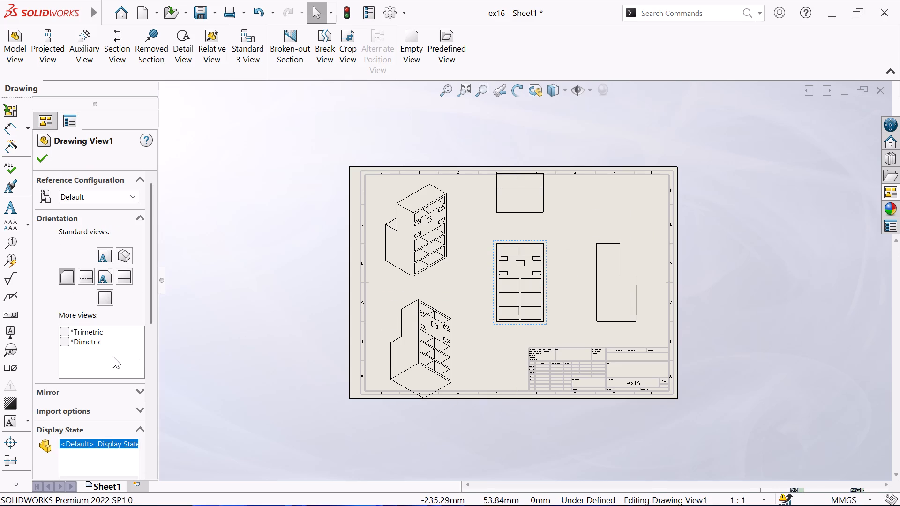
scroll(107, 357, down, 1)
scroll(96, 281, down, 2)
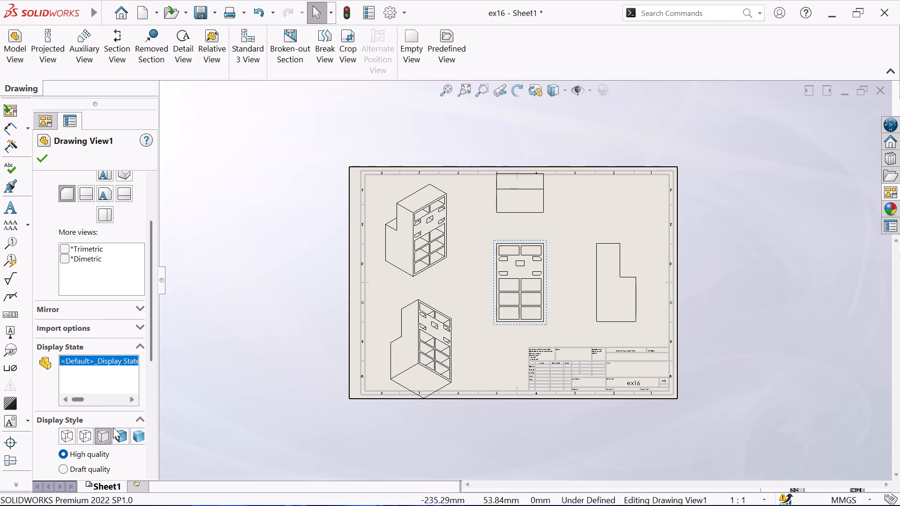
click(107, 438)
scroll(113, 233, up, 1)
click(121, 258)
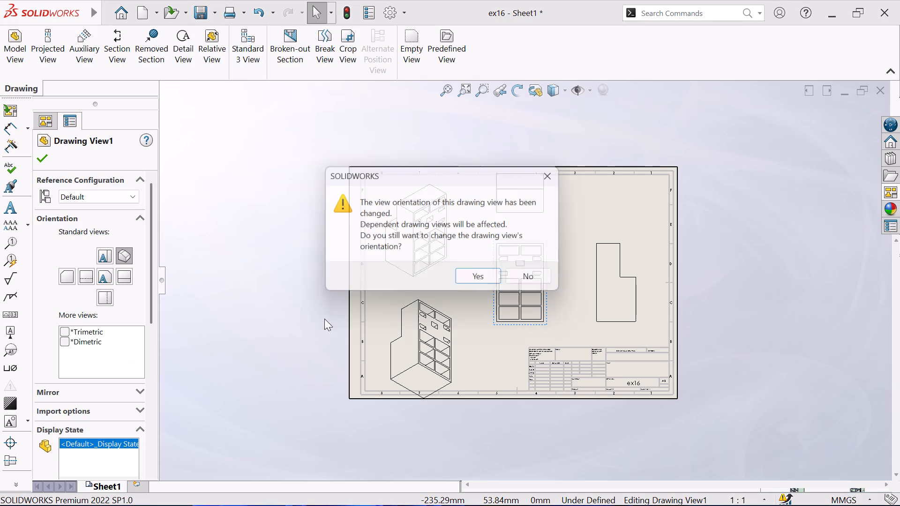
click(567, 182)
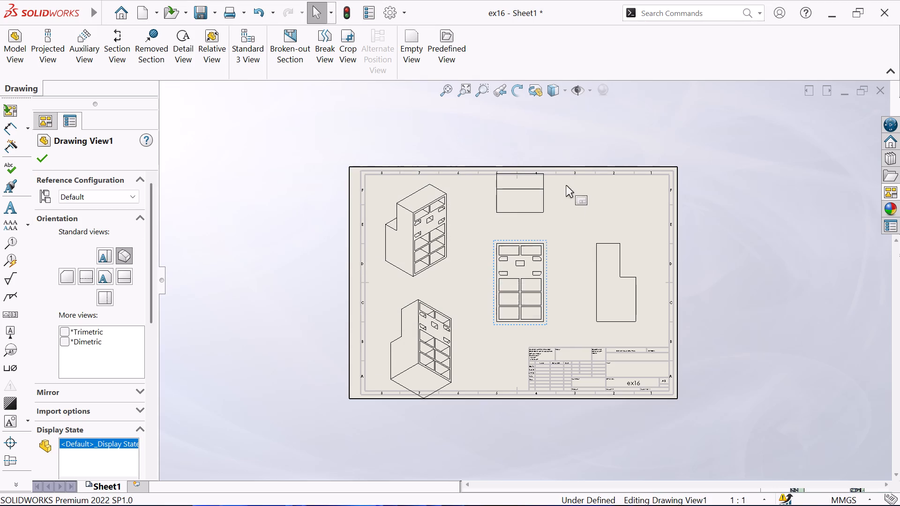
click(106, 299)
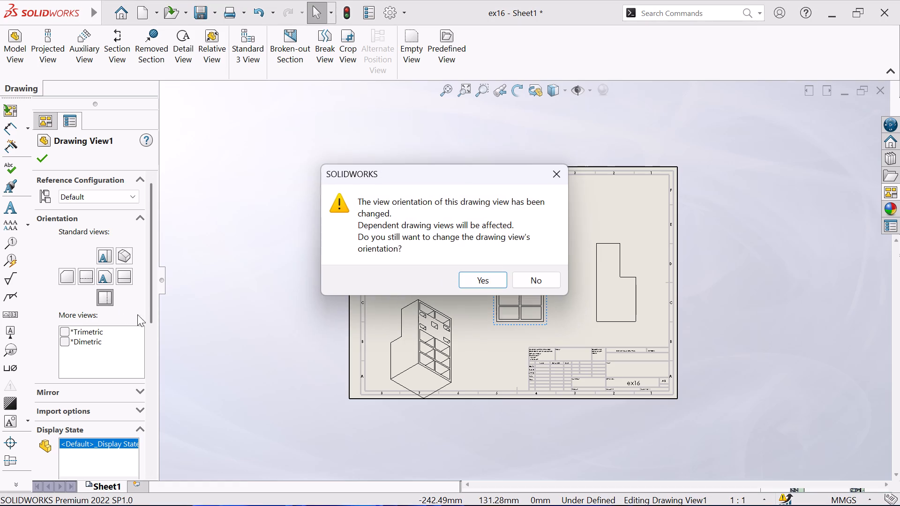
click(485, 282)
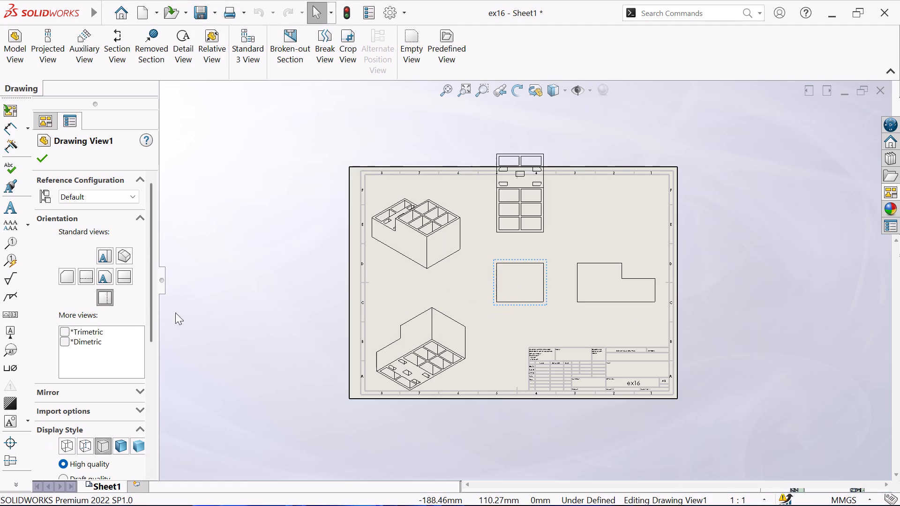
Change the base view's orientation to Front, accepting the update of the dependent views, and finish editing the view.
click(104, 276)
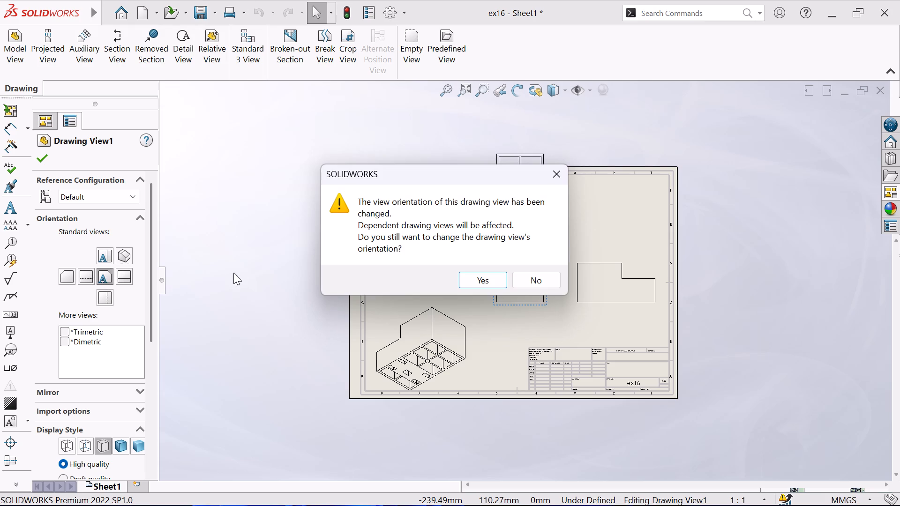
click(478, 280)
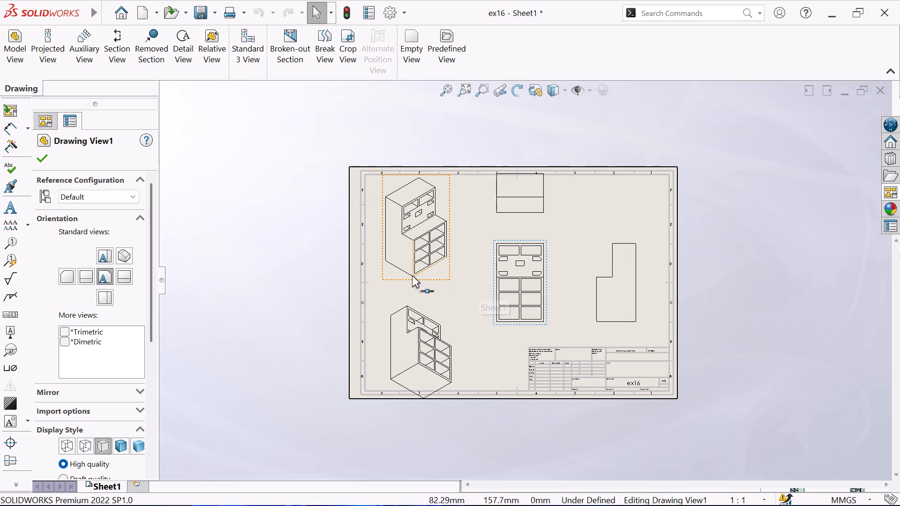
click(39, 156)
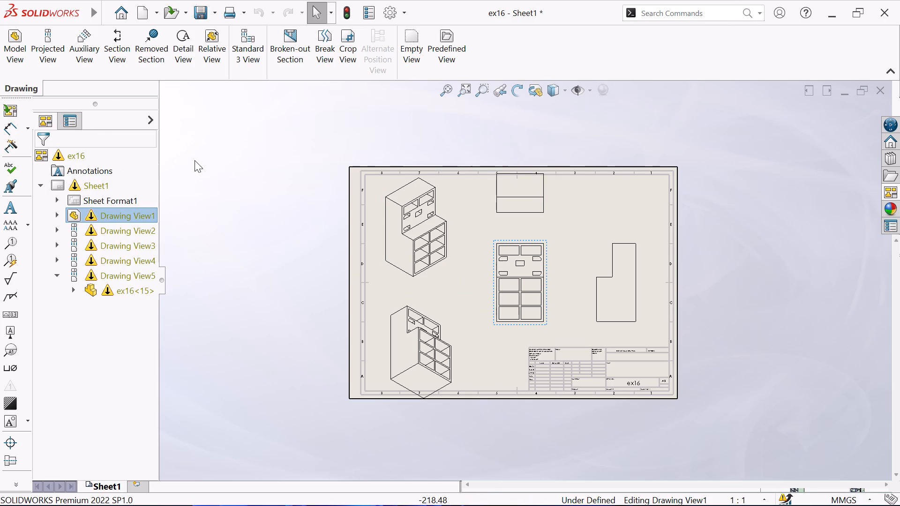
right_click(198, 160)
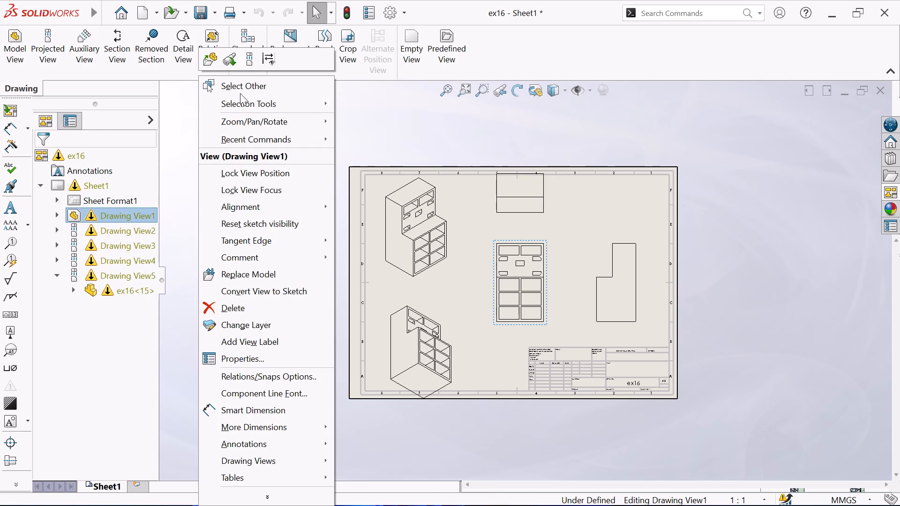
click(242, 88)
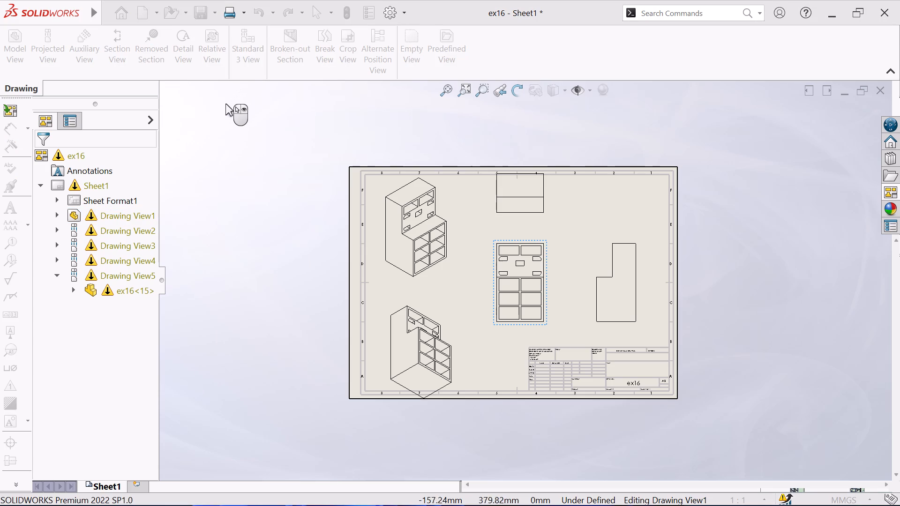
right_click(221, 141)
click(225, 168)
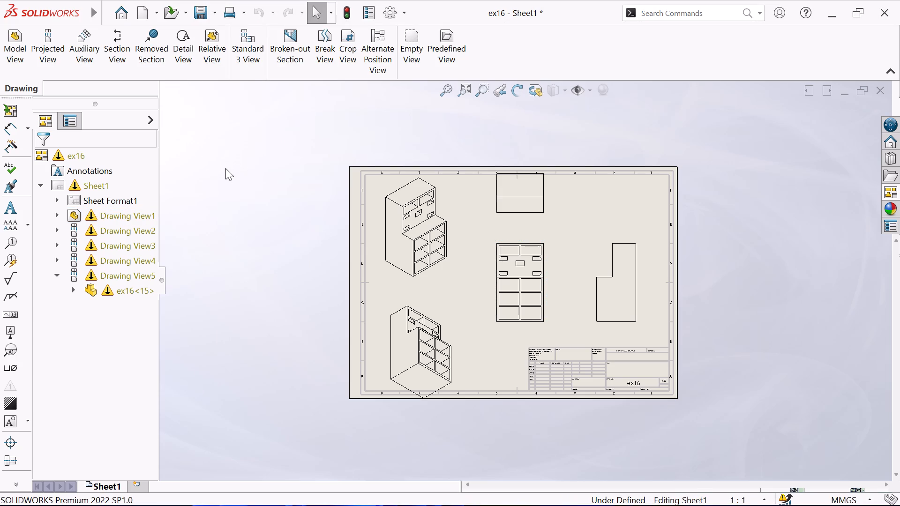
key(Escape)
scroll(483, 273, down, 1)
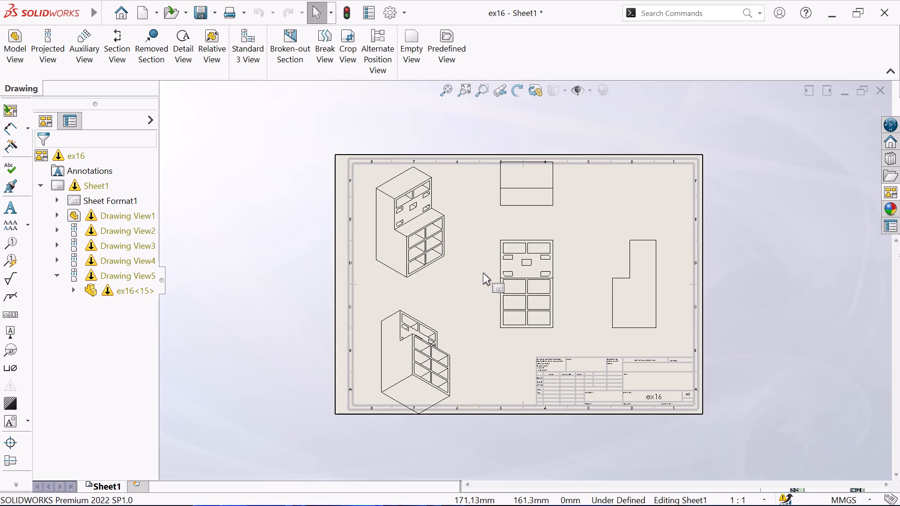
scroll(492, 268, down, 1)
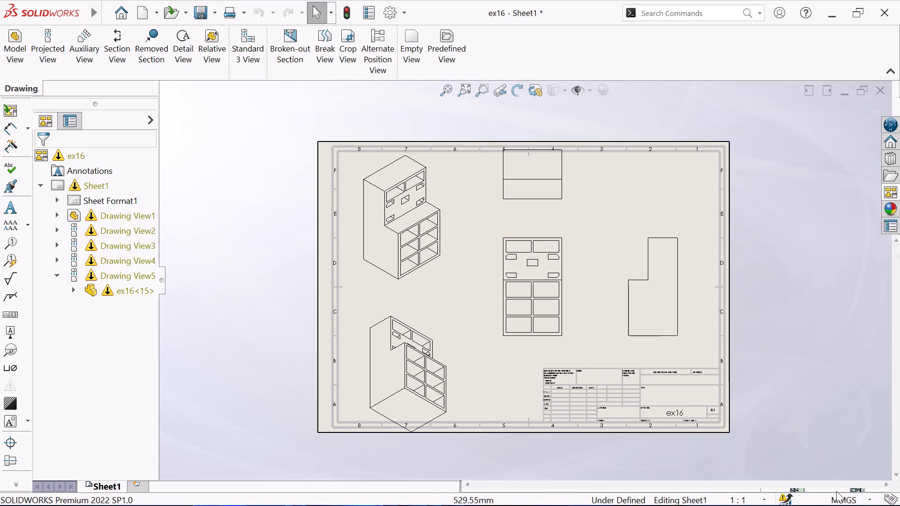
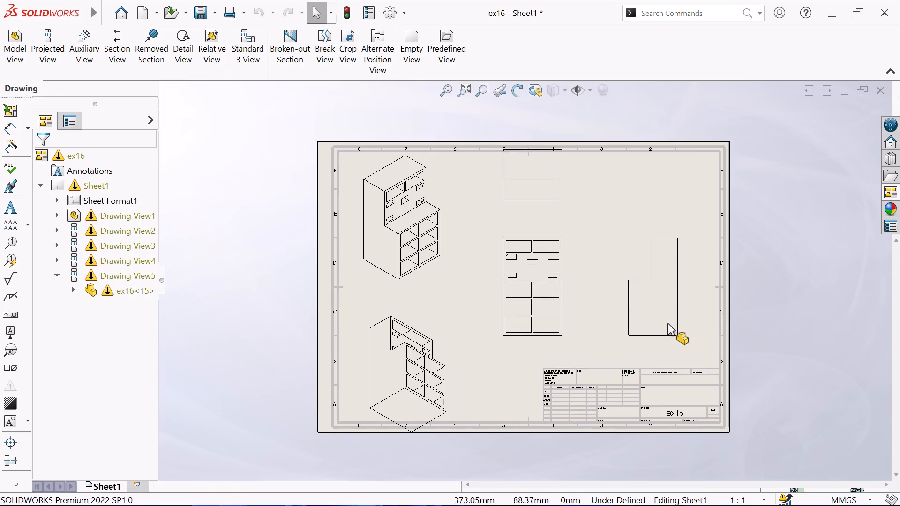
Examine the overall layout of the front, top, side and two isometric views on the A3 sheet.
scroll(656, 305, up, 2)
scroll(552, 247, up, 2)
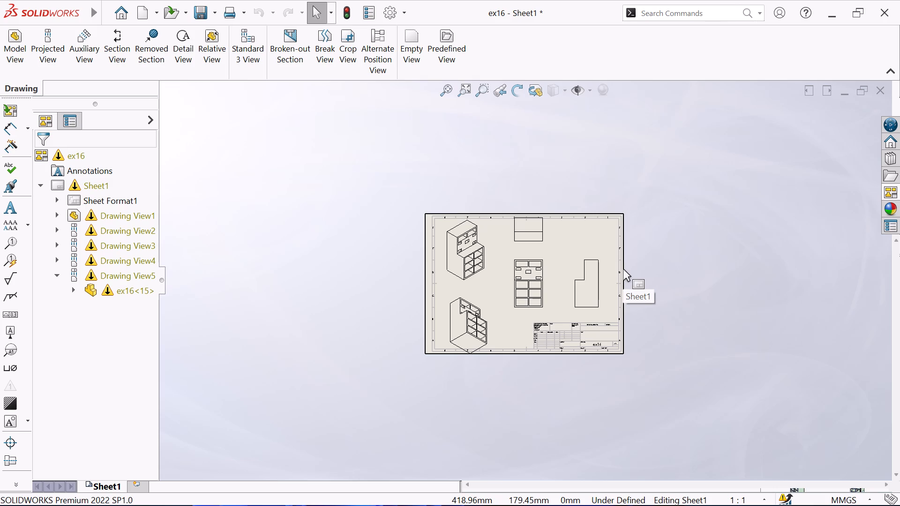
scroll(575, 275, down, 5)
scroll(502, 317, down, 3)
scroll(367, 328, up, 2)
scroll(373, 327, down, 2)
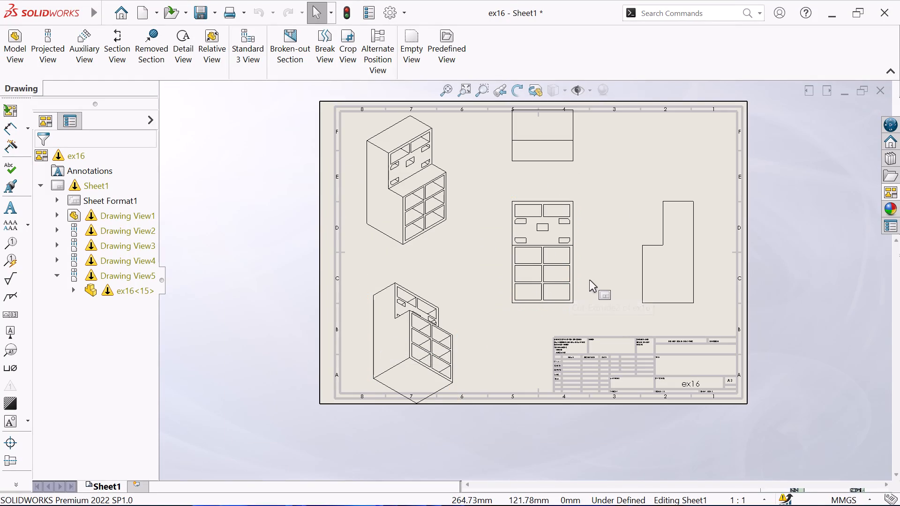
scroll(825, 264, up, 3)
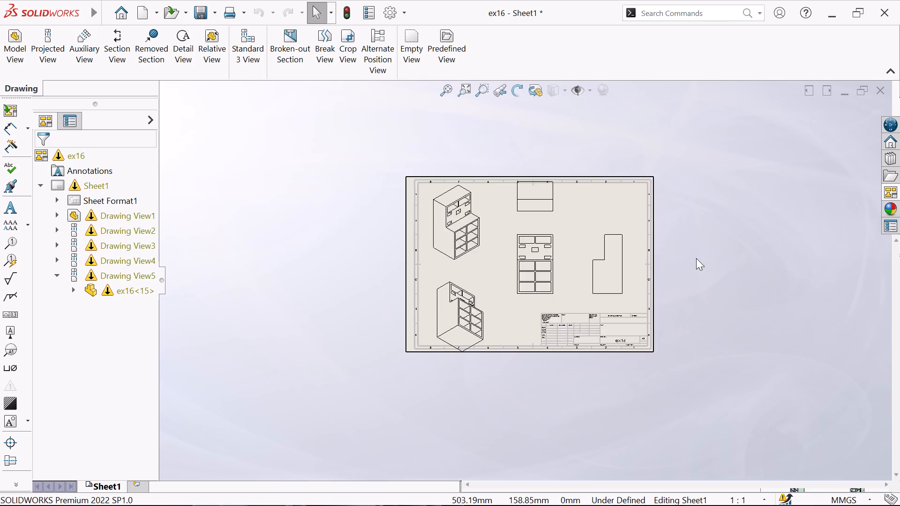
scroll(694, 258, down, 3)
scroll(308, 303, down, 3)
scroll(624, 177, down, 3)
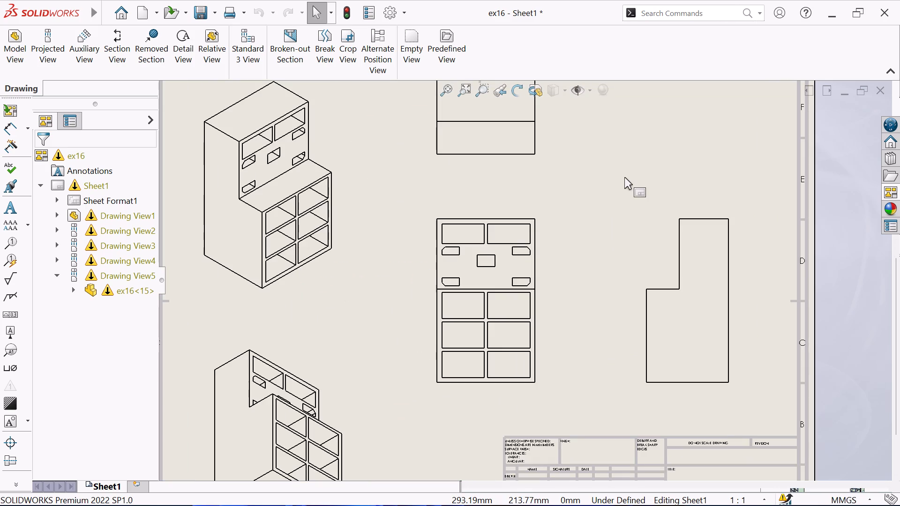
scroll(604, 181, up, 2)
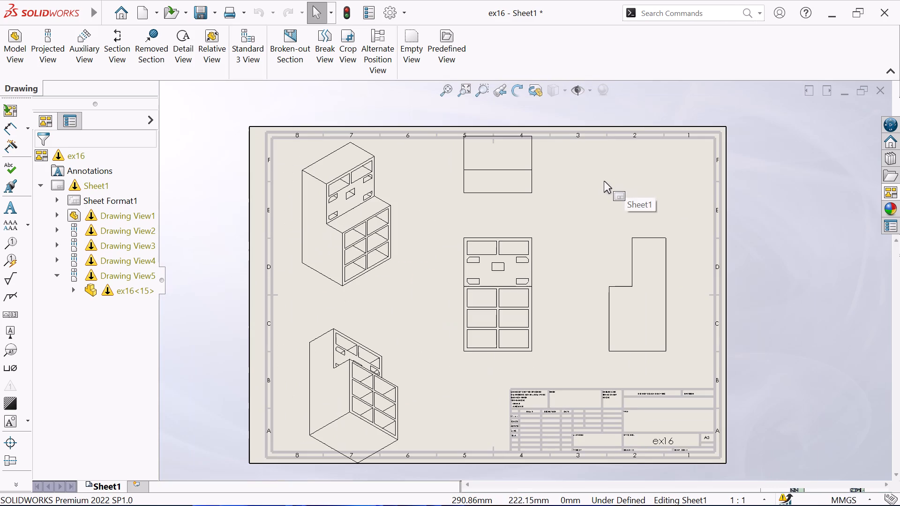
scroll(604, 181, up, 1)
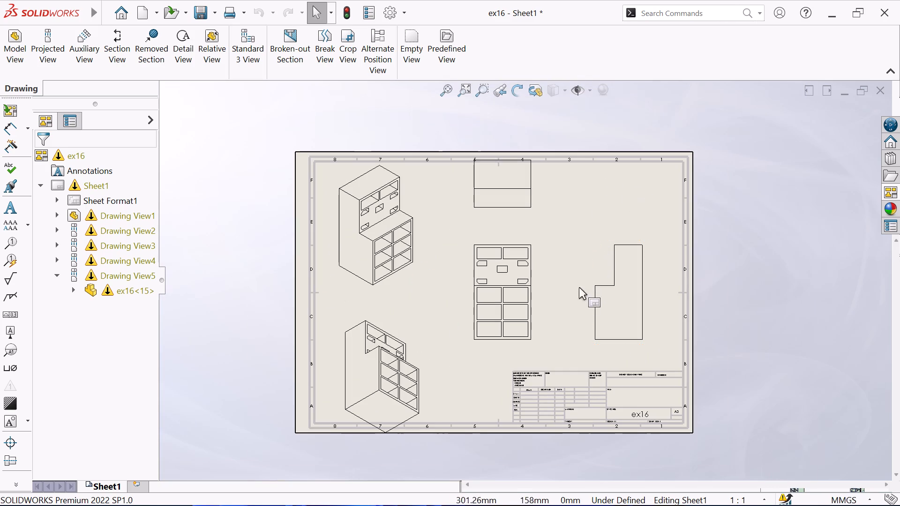
scroll(559, 329, down, 2)
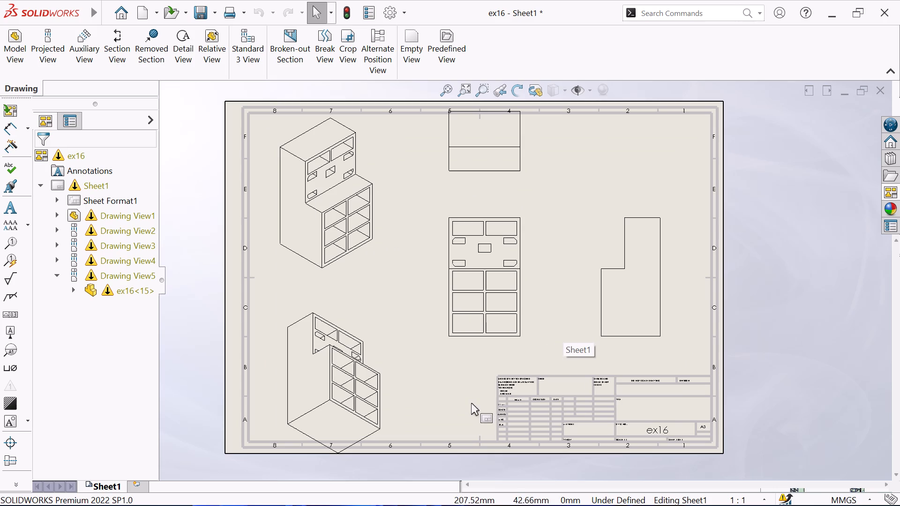
scroll(780, 394, up, 2)
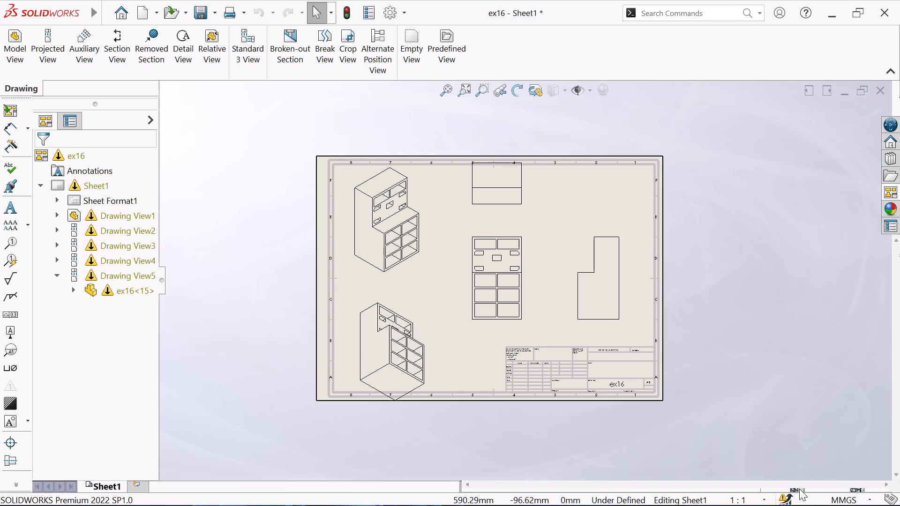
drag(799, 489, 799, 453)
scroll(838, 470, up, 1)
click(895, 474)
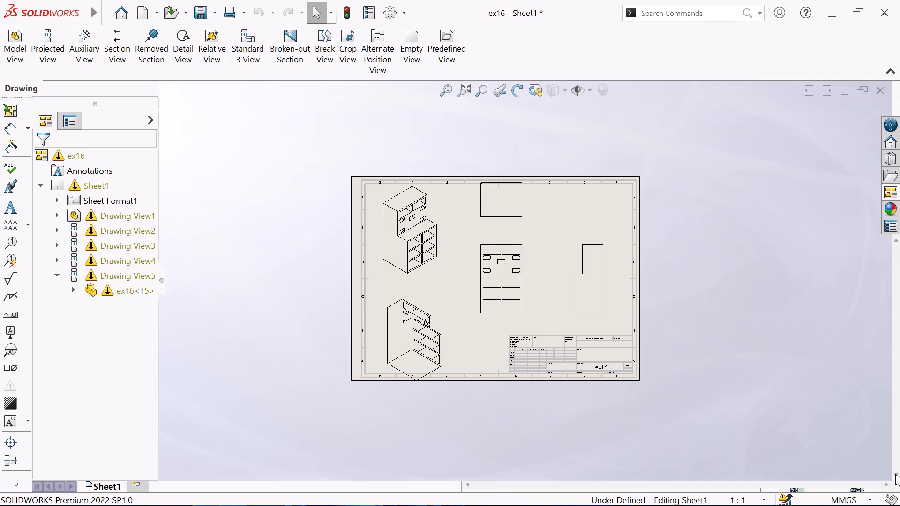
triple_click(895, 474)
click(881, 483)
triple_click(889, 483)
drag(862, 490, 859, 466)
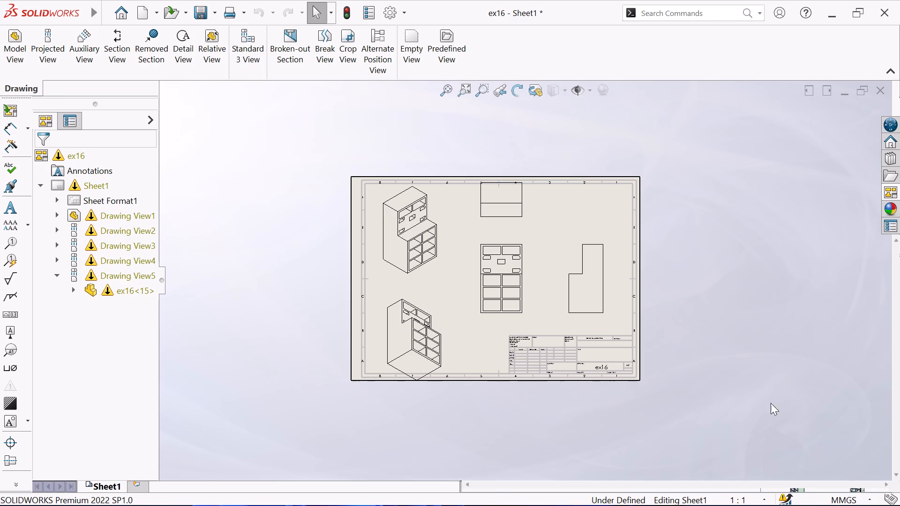
Inspect the front base view up close, along with its spacing from the surrounding views and the title block.
scroll(573, 340, down, 1)
scroll(472, 184, down, 2)
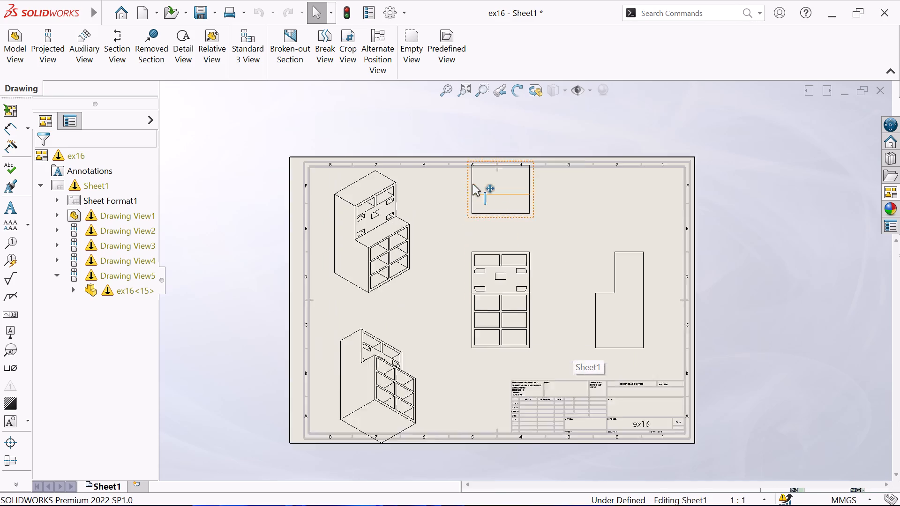
scroll(472, 184, down, 1)
scroll(470, 361, down, 2)
scroll(471, 393, up, 3)
scroll(471, 393, down, 2)
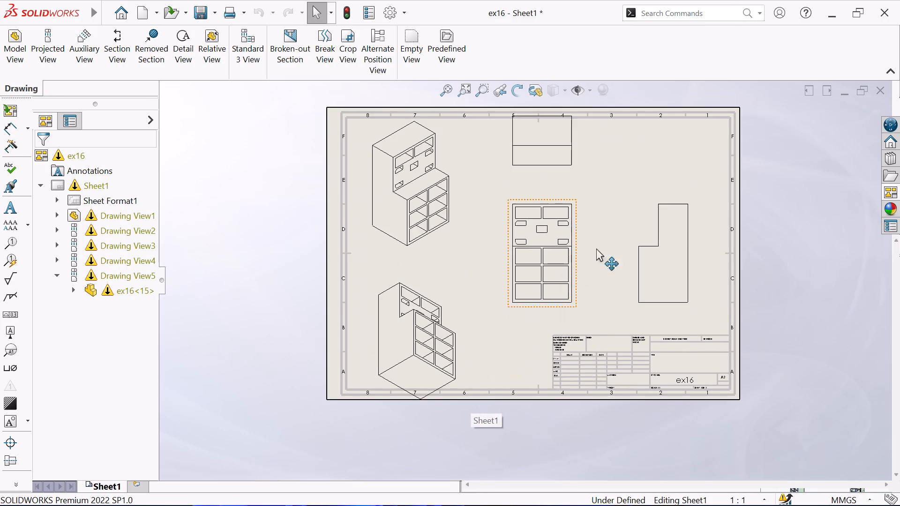
scroll(608, 238, up, 1)
scroll(608, 238, down, 1)
scroll(787, 249, down, 1)
scroll(702, 244, down, 1)
scroll(532, 250, down, 2)
scroll(396, 242, up, 1)
scroll(396, 242, down, 1)
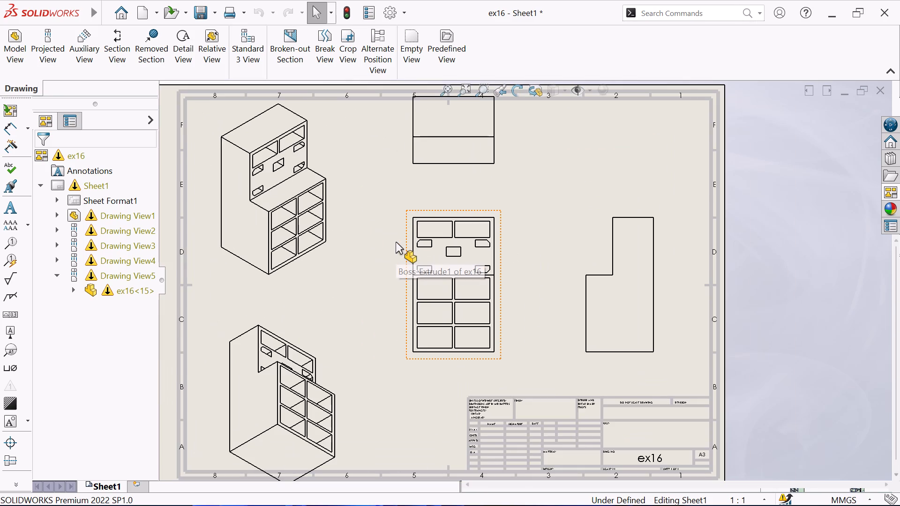
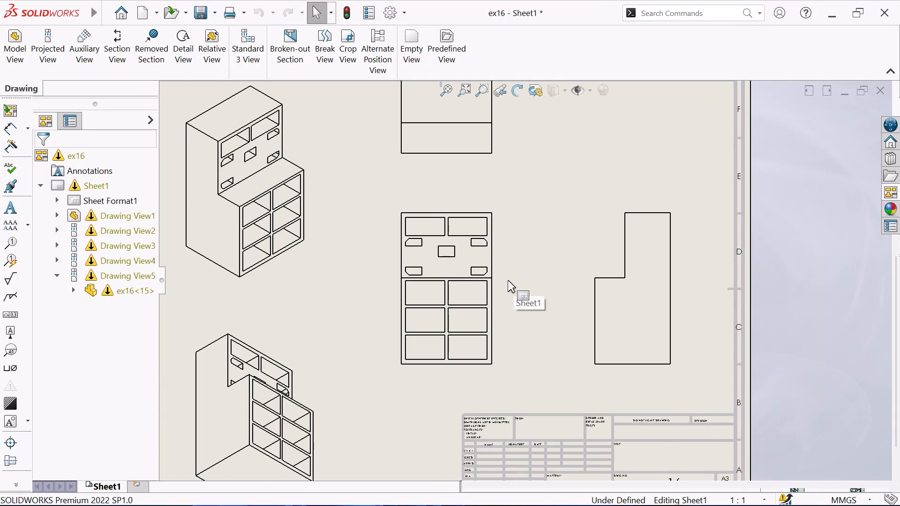
Review the complete A3 sheet, checking how the five cabinet views sit relative to the border and title block.
scroll(508, 280, down, 2)
scroll(404, 320, down, 2)
scroll(358, 302, up, 4)
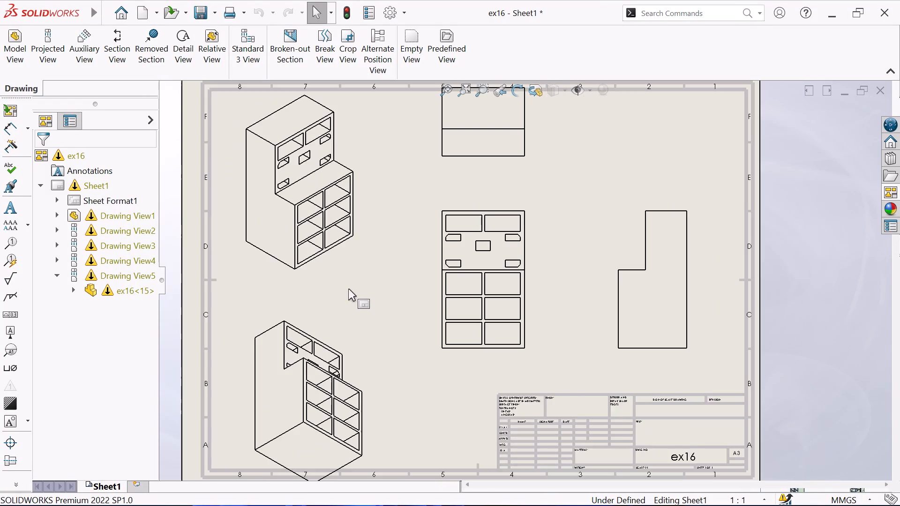
middle_drag(348, 289, 368, 297)
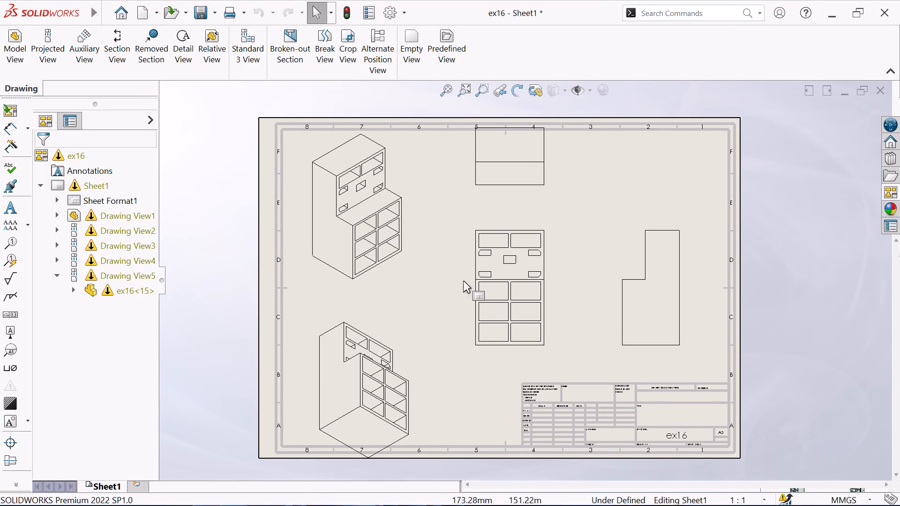
scroll(486, 269, up, 2)
scroll(488, 285, down, 1)
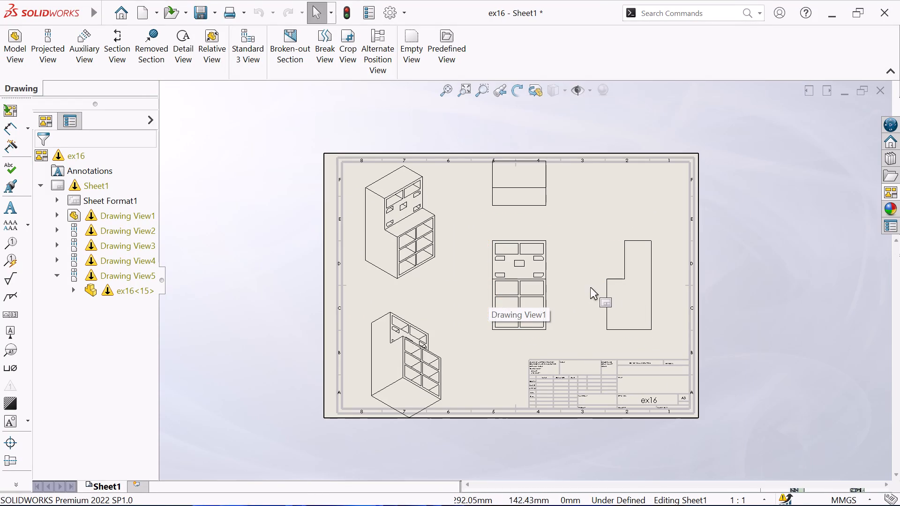
scroll(591, 283, up, 2)
scroll(553, 313, down, 3)
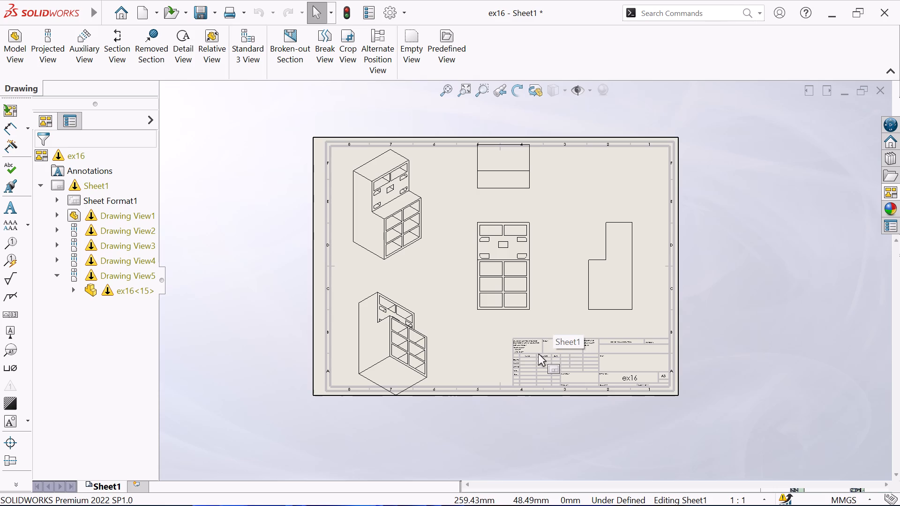
ctrl+scroll(538, 354, down, 2)
ctrl+scroll(538, 354, up, 2)
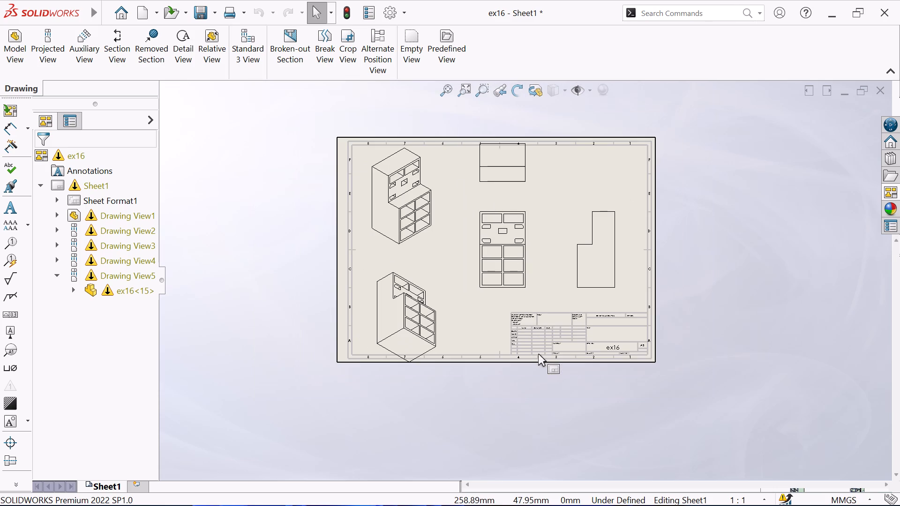
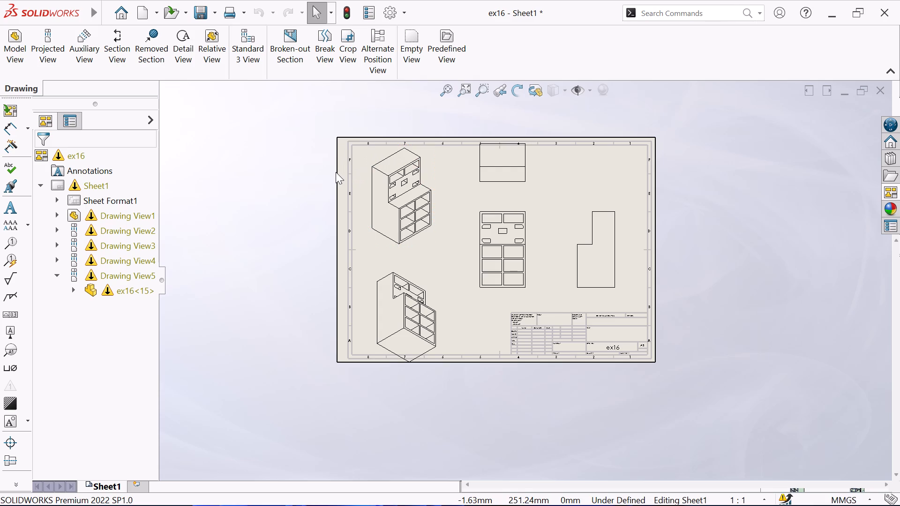
Fit the full A3 sheet in the window and check the overall layout of the five cabinet views.
scroll(492, 177, up, 2)
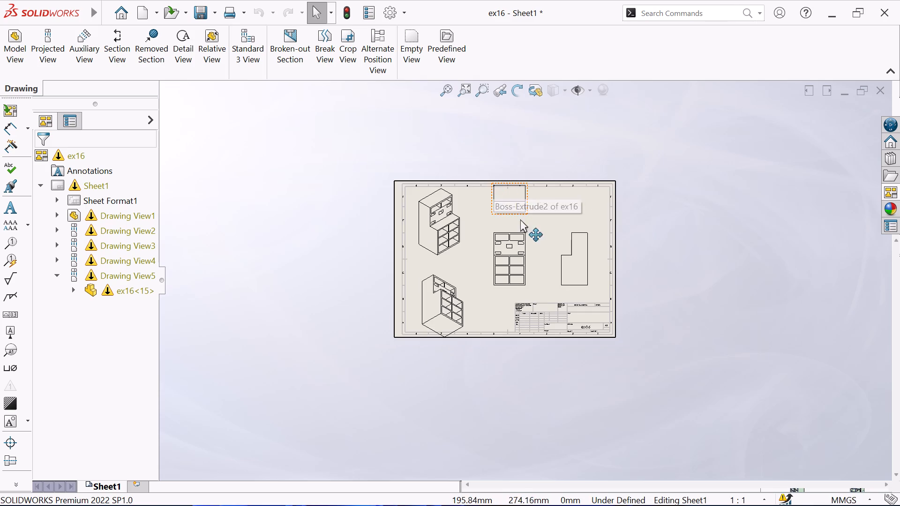
scroll(526, 227, up, 4)
middle_drag(527, 265, 787, 188)
scroll(782, 201, up, 1)
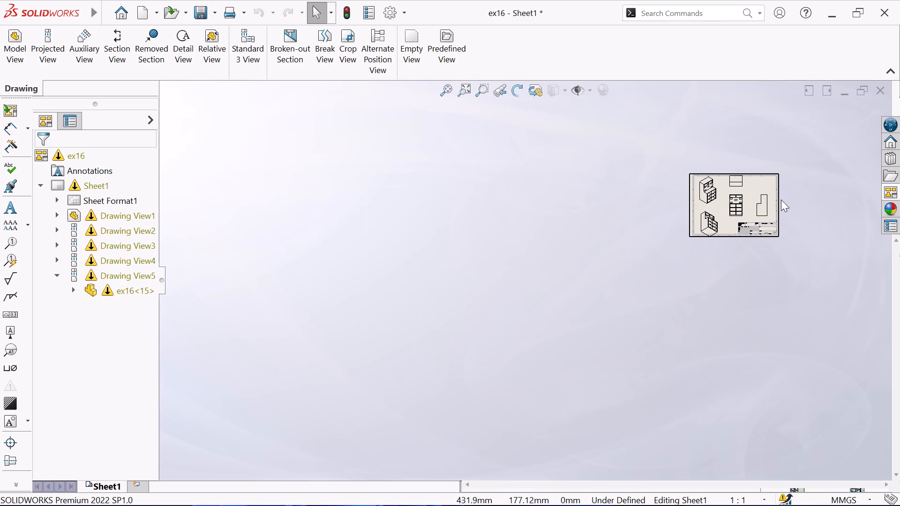
scroll(779, 201, down, 5)
scroll(740, 225, down, 3)
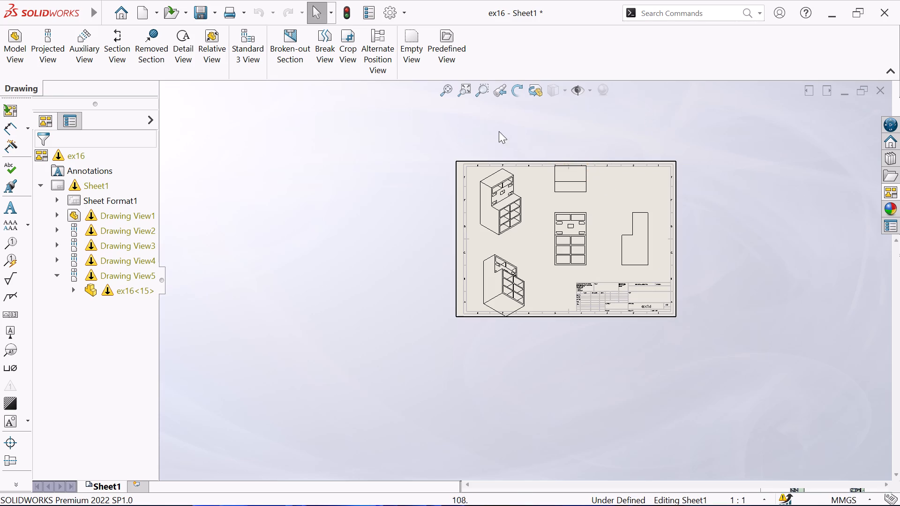
click(446, 85)
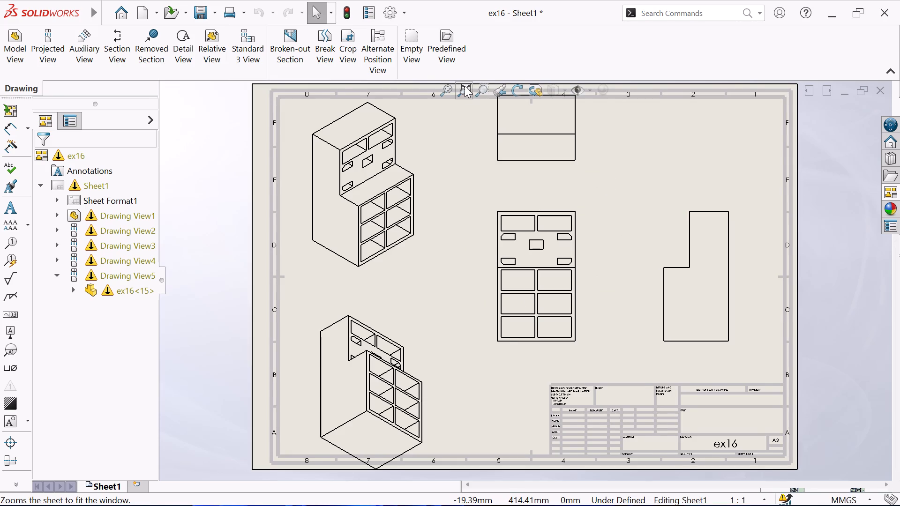
click(465, 86)
click(451, 85)
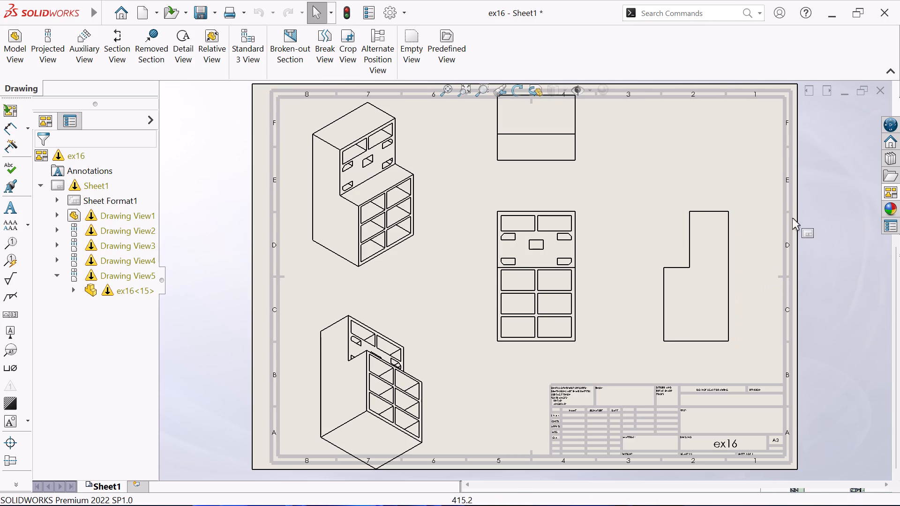
scroll(846, 179, up, 1)
scroll(846, 176, down, 1)
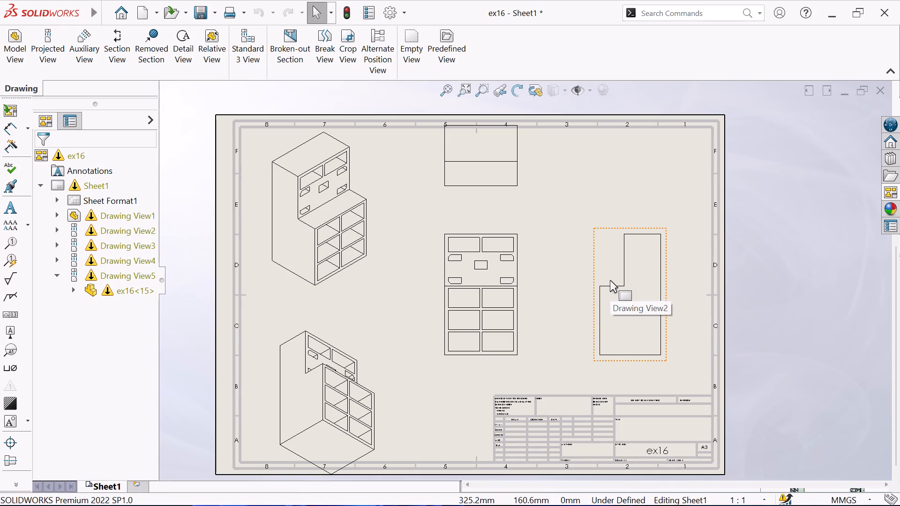
Save the sheet as a SOLIDWORKS Drawing named "ex16 drafting" in the internship folder, looking through the existing file names there.
key(ctrl+s)
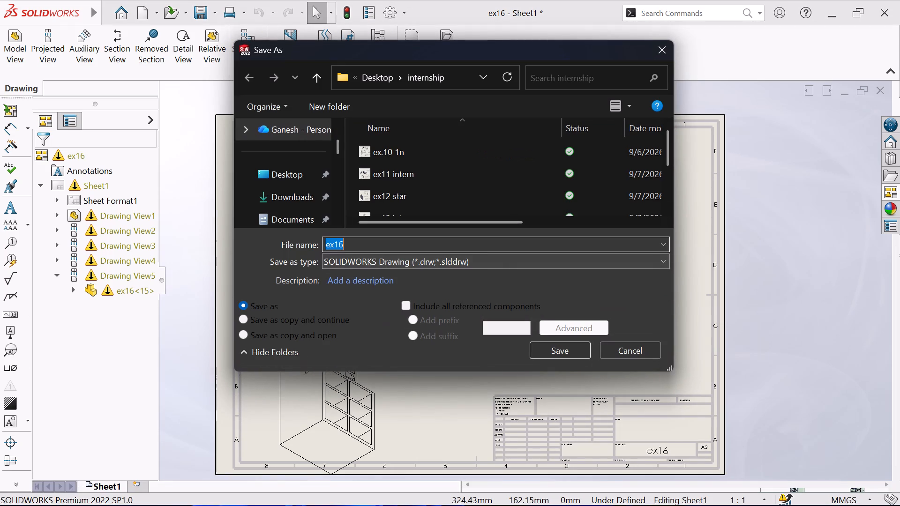
click(462, 243)
click(462, 243)
click(462, 243)
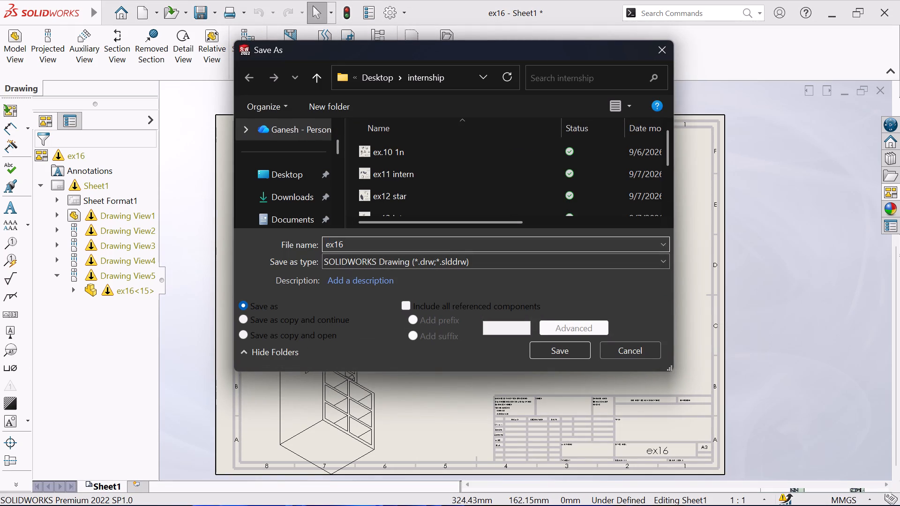
click(469, 246)
key(space)
text(drafting)
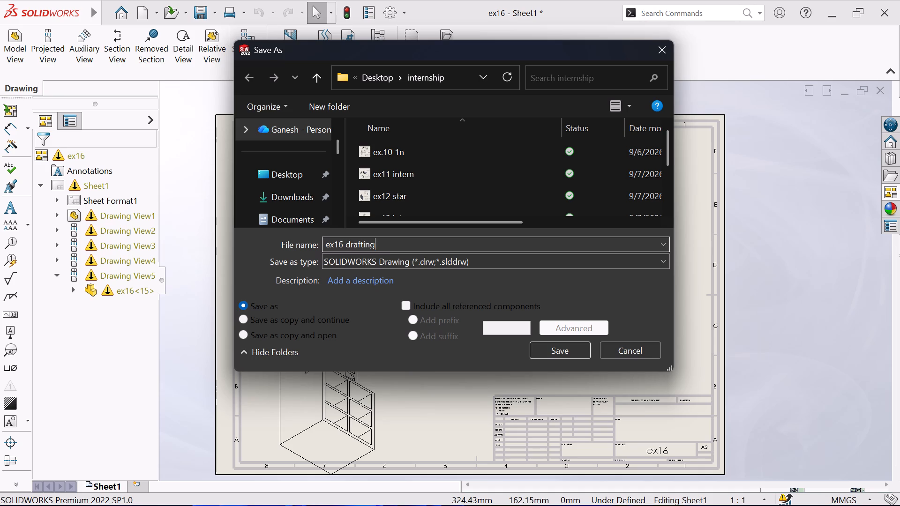
scroll(477, 174, down, 7)
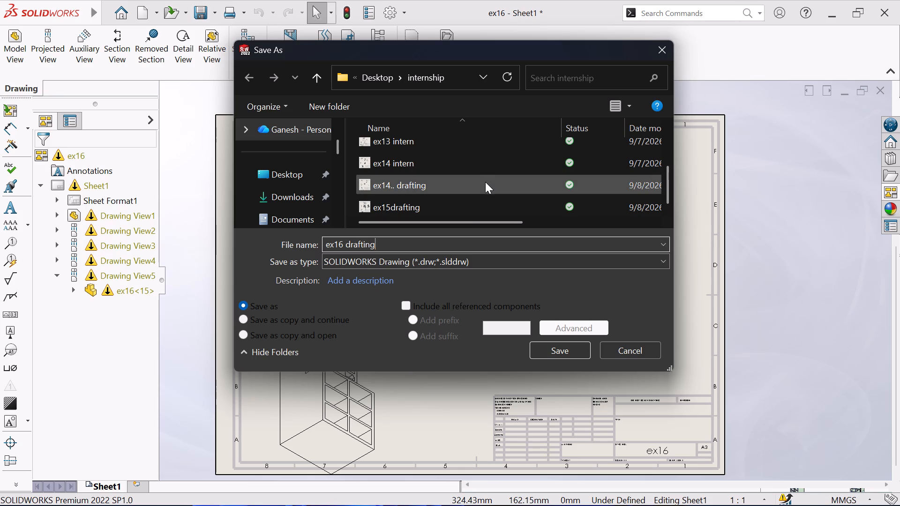
scroll(453, 229, down, 3)
scroll(463, 199, up, 5)
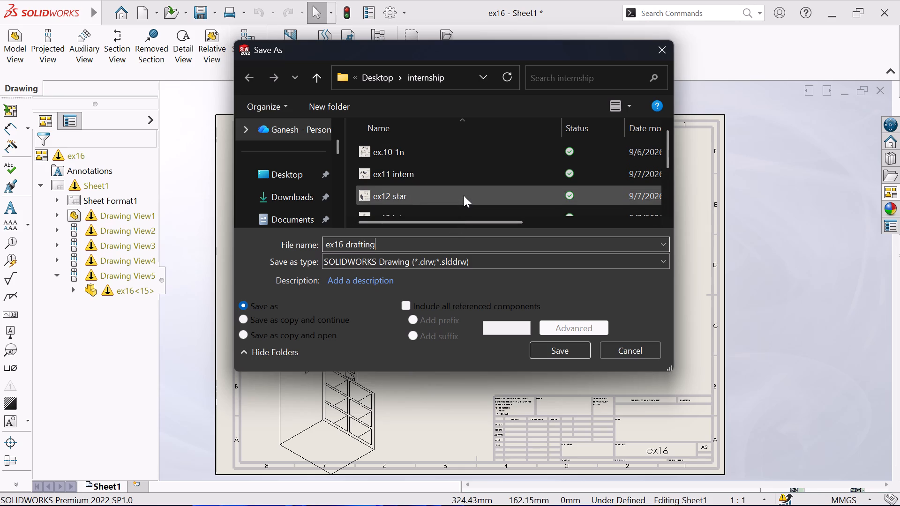
scroll(464, 192, up, 4)
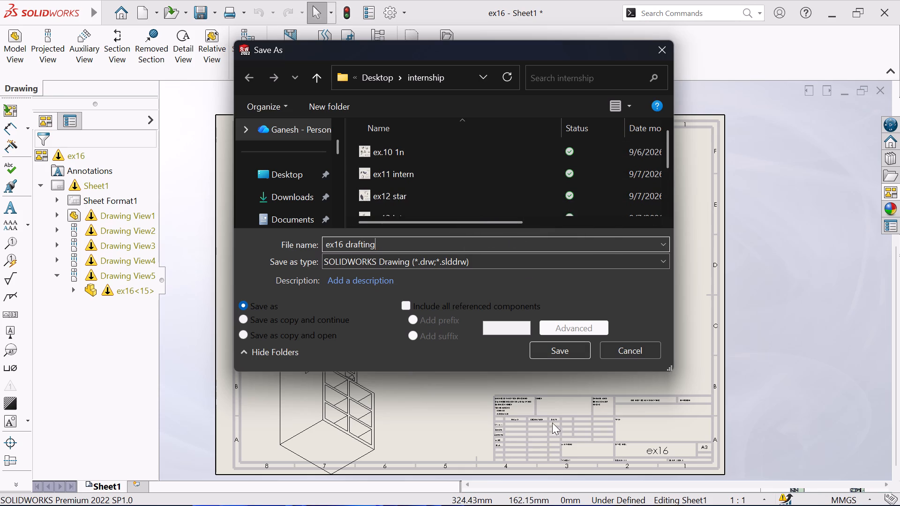
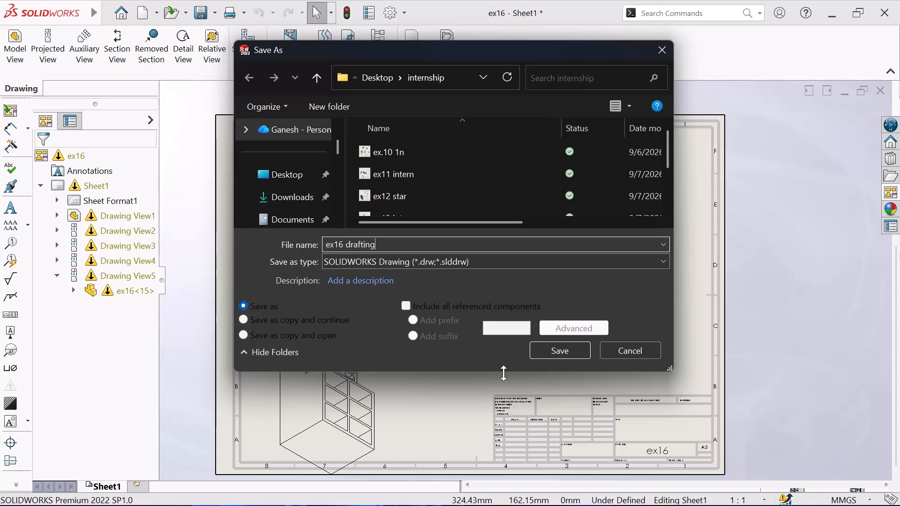
Complete saving the drawing as "ex16 drafting".
key(Return)
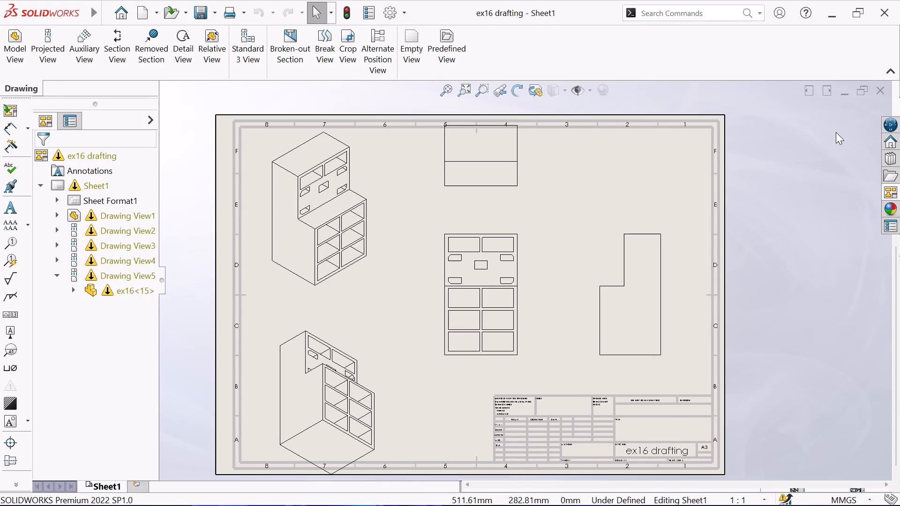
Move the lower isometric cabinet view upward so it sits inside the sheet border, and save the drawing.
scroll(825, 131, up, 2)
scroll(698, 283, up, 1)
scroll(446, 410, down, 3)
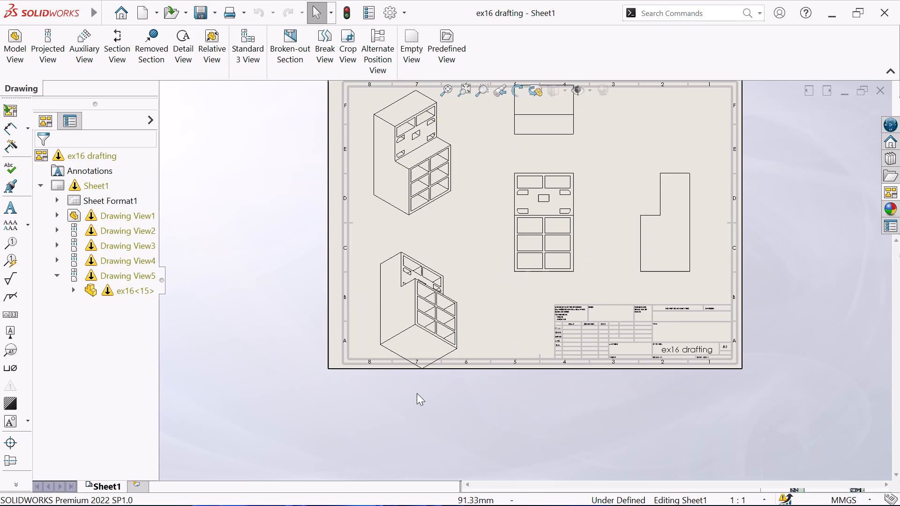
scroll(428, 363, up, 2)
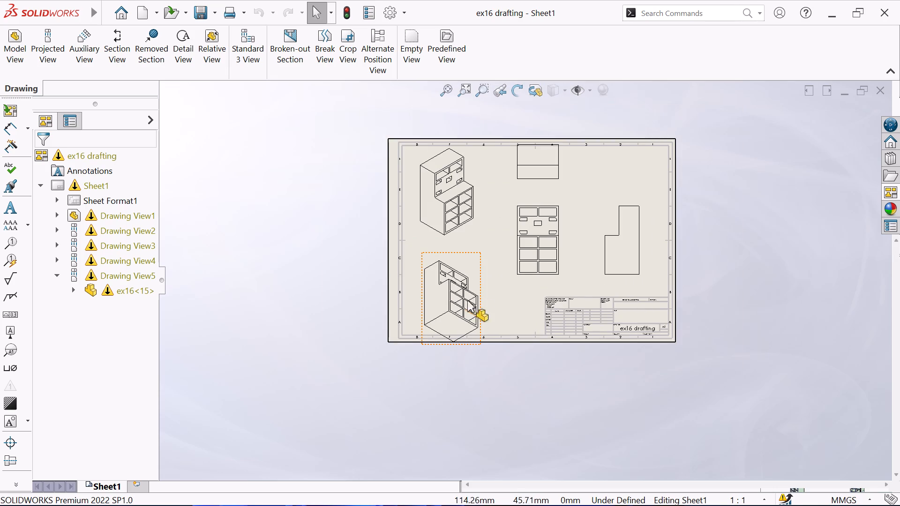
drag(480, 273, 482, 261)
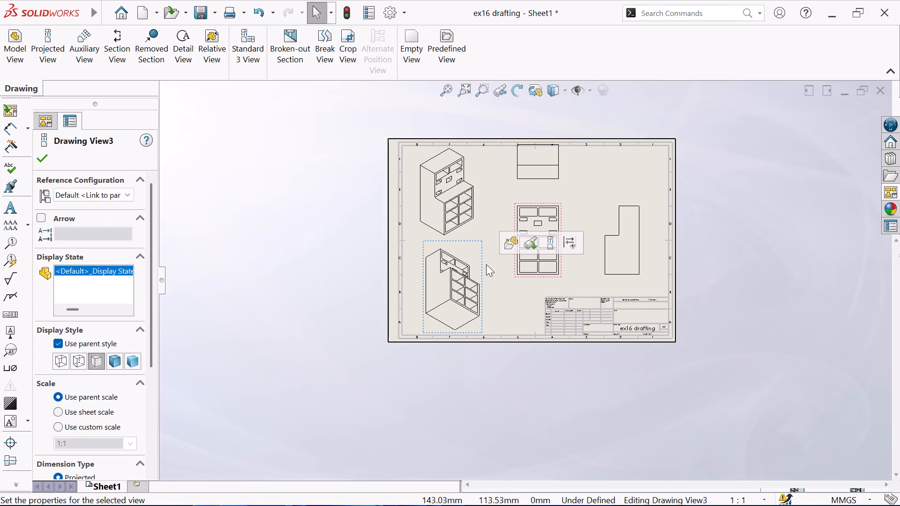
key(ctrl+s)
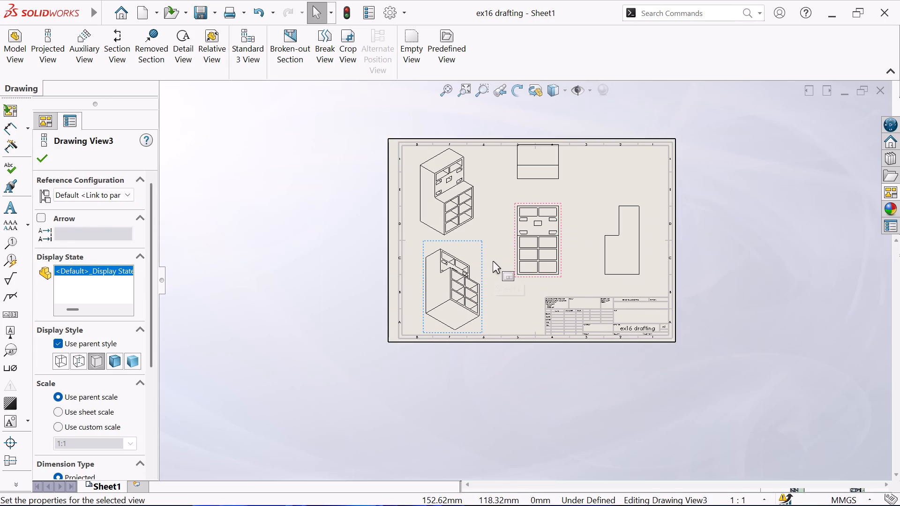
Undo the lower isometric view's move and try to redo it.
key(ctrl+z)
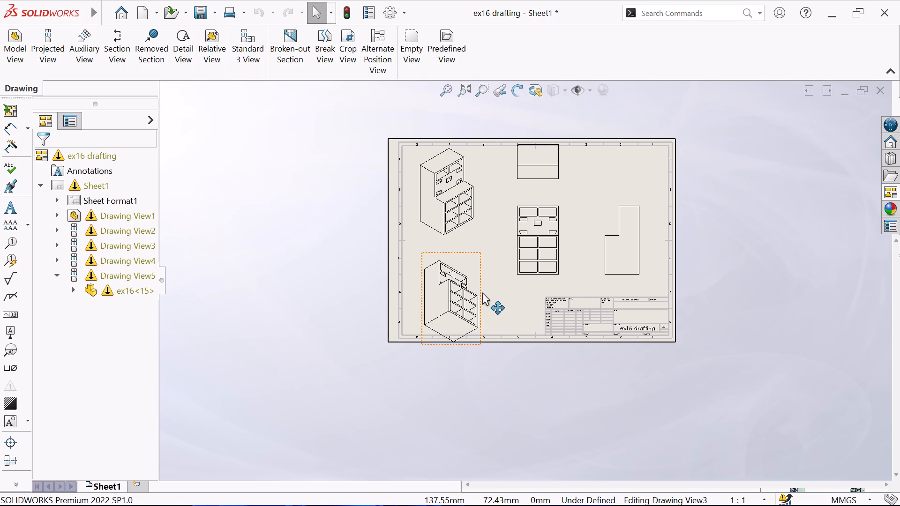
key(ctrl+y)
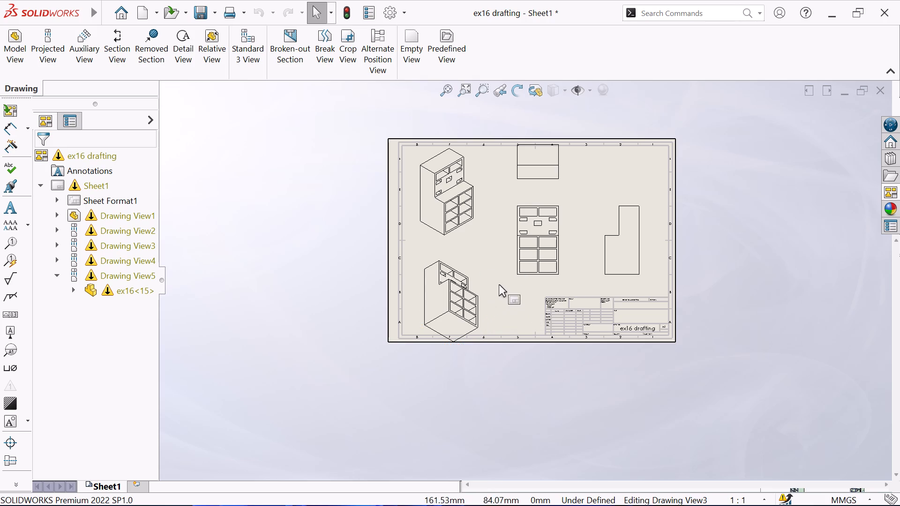
Reposition the lower isometric cabinet view slightly up and to the right, clear of the sheet's bottom border.
drag(476, 271, 484, 251)
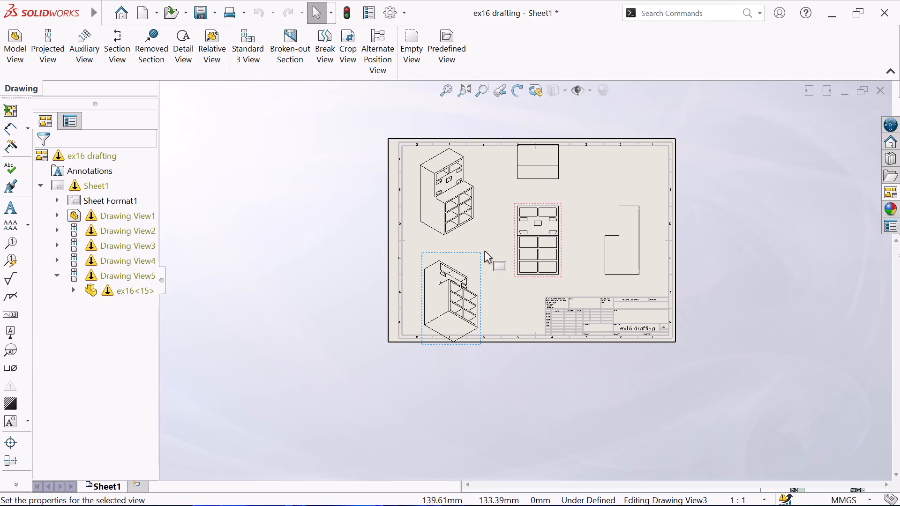
click(488, 269)
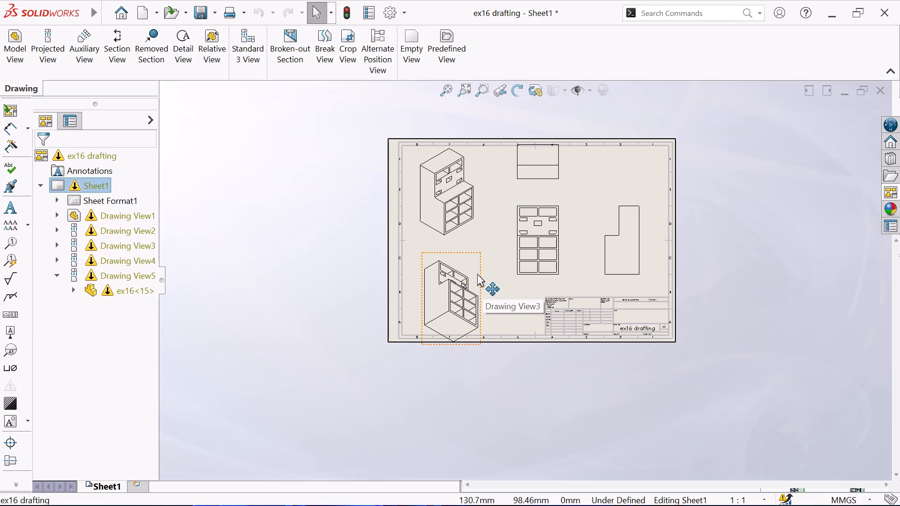
drag(479, 272, 485, 260)
Move the top view down closer to the front view, inside the sheet border, and save the drawing.
drag(553, 179, 558, 190)
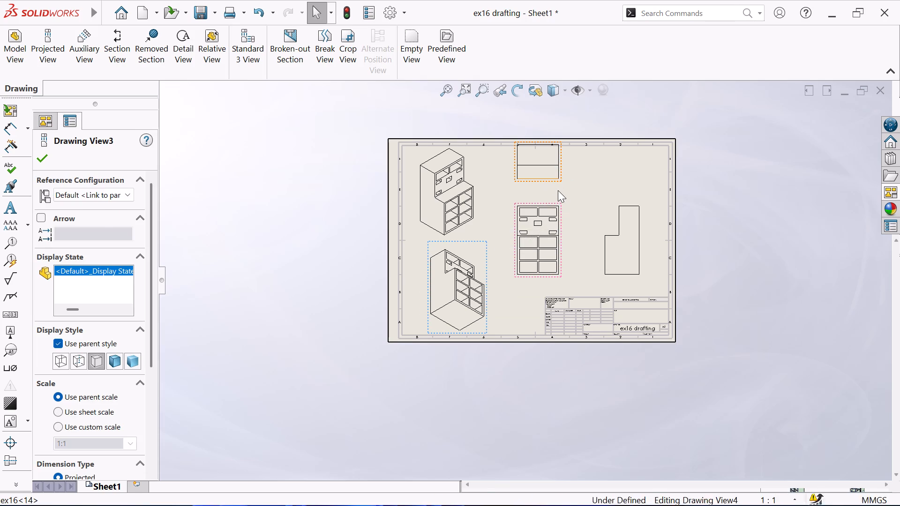
drag(558, 190, 558, 191)
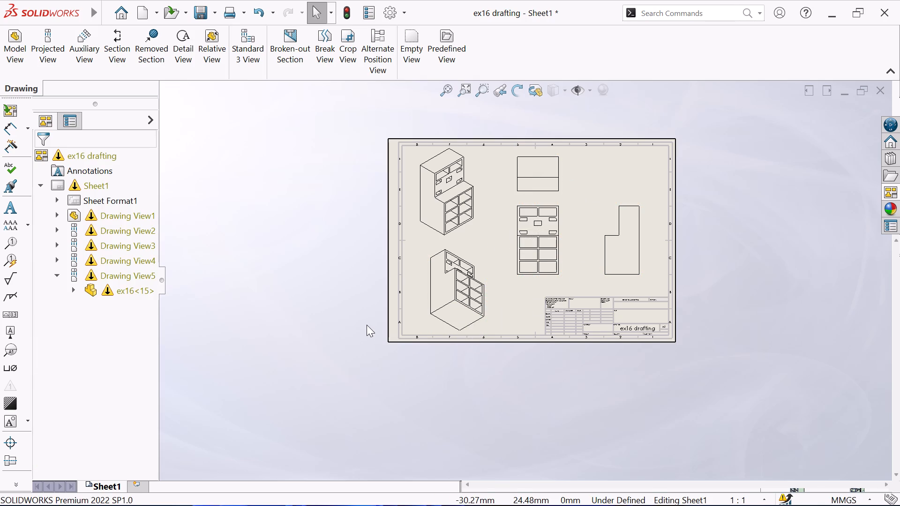
key(ctrl+s)
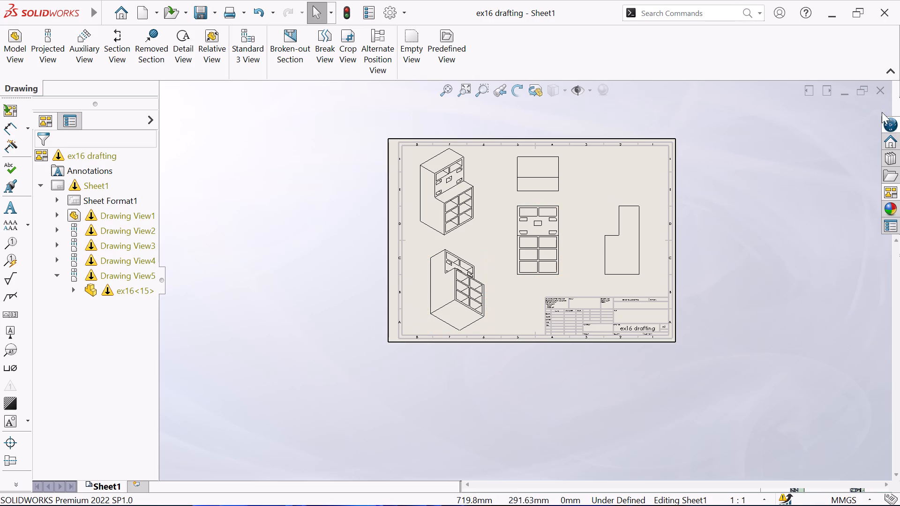
Close the "ex16 drafting" drawing and return to the ex16 part model.
click(878, 89)
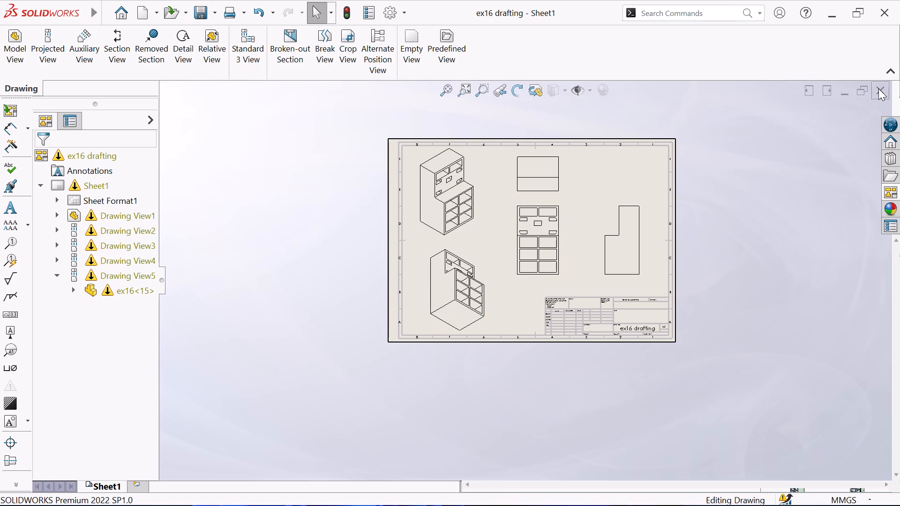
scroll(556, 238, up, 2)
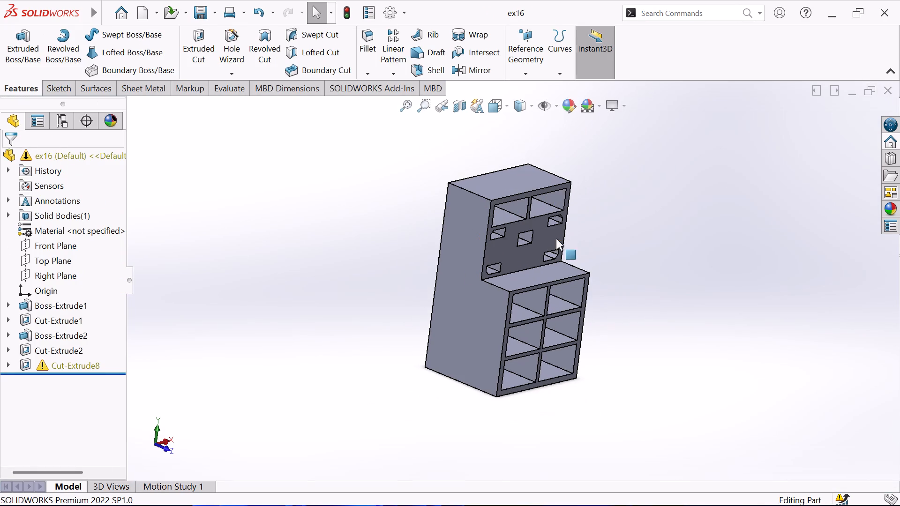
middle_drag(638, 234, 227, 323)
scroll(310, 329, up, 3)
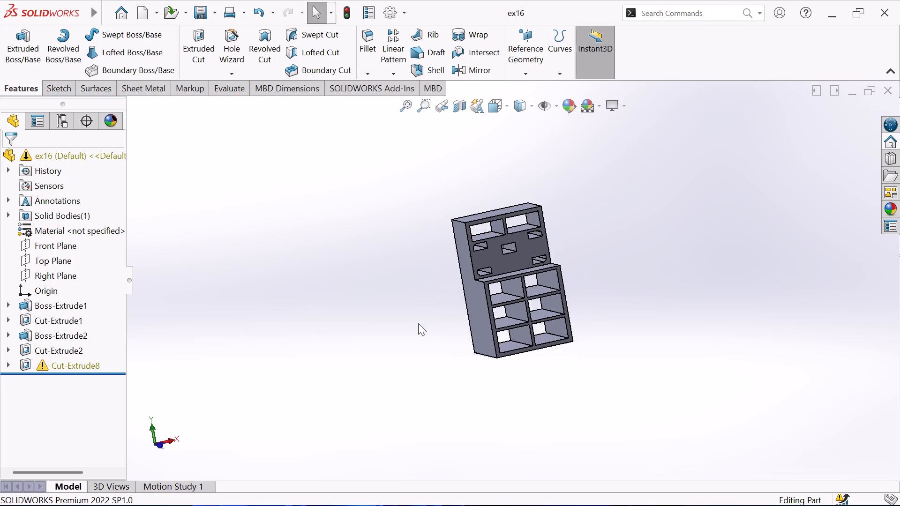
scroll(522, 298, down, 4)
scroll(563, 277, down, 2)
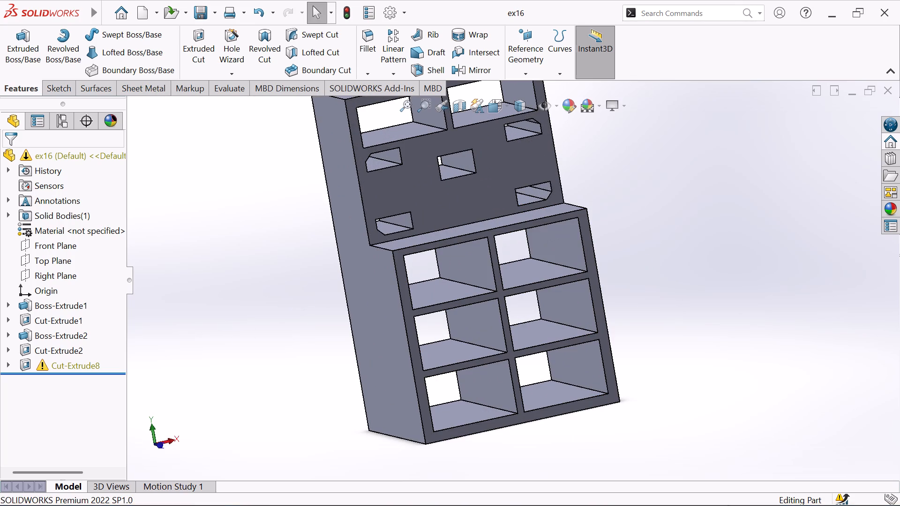